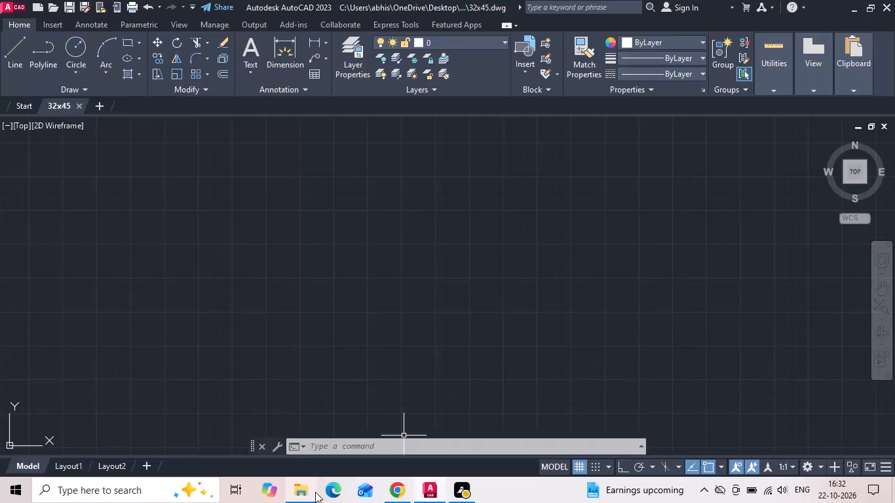
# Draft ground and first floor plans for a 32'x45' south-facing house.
# Turn on command logging for the drawing session with LOGFILEON.
pyautogui.press('l')
pyautogui.press('o')
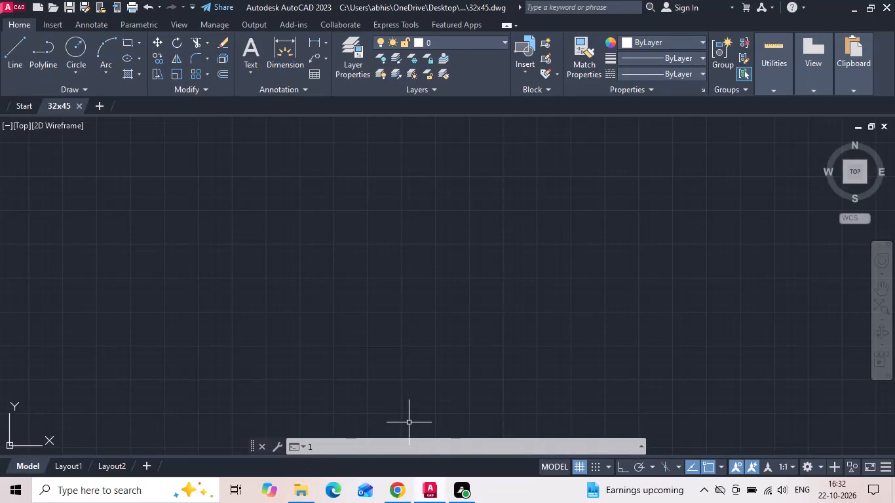
pyautogui.press('g')
pyautogui.write('fi')
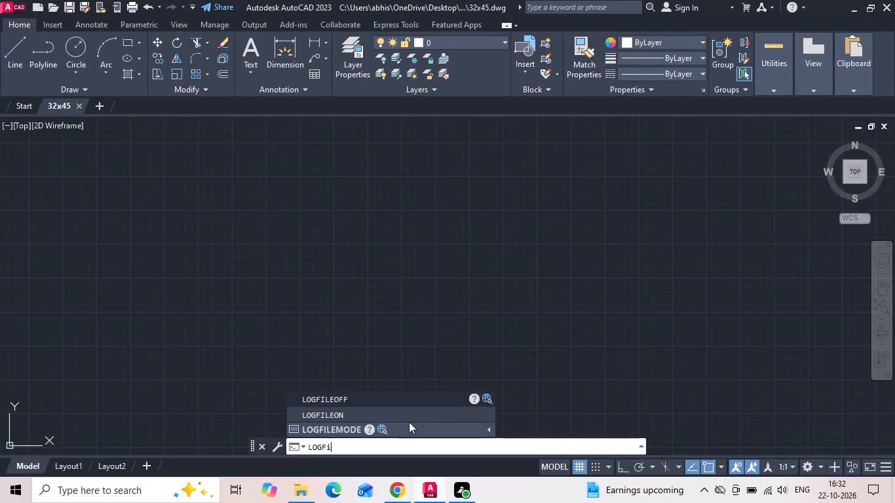
pyautogui.press('l')
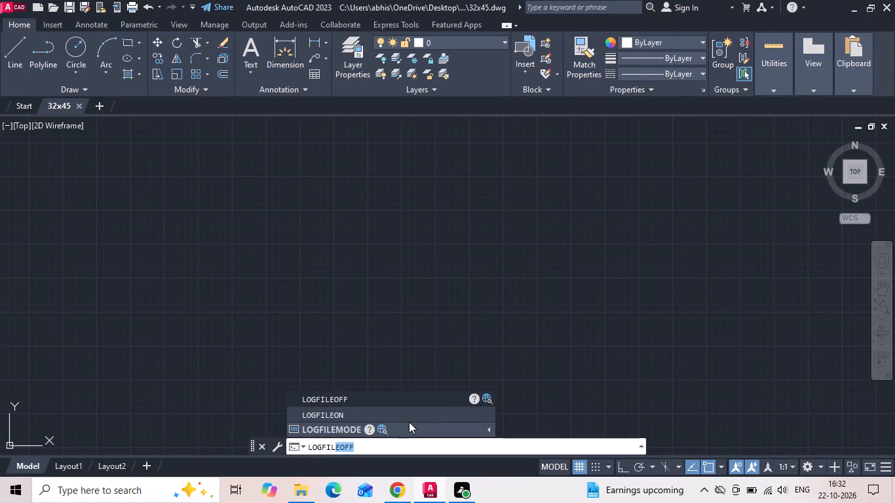
pyautogui.press('e')
pyautogui.press('o')
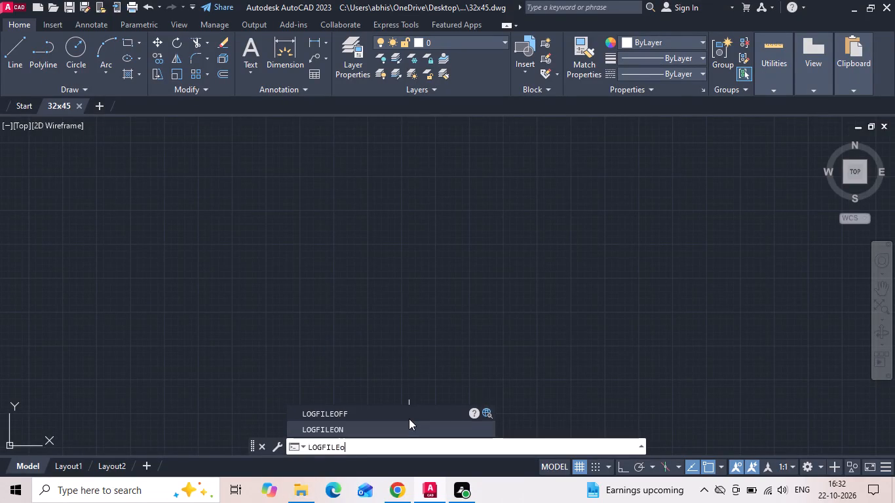
pyautogui.press('n')
pyautogui.press('Return')
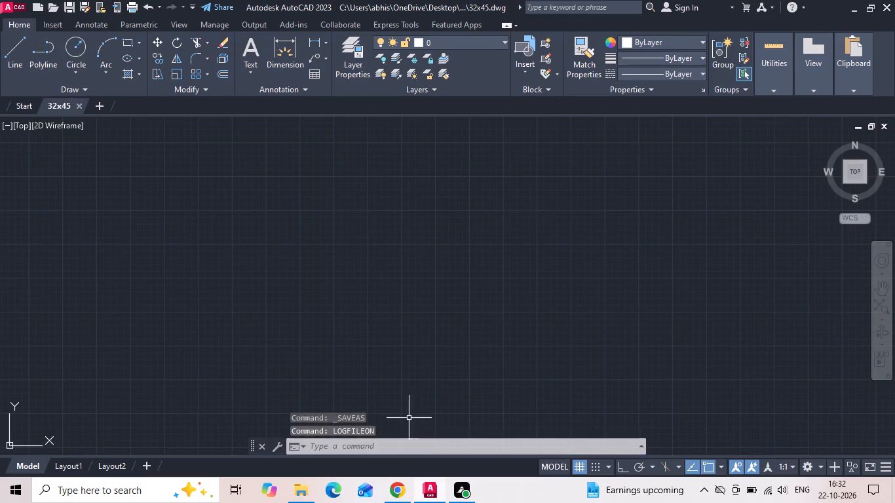
# Open the 32x45 GF floor plan image from the 22102026 reference folder and copy it.
pyautogui.click(293, 494)
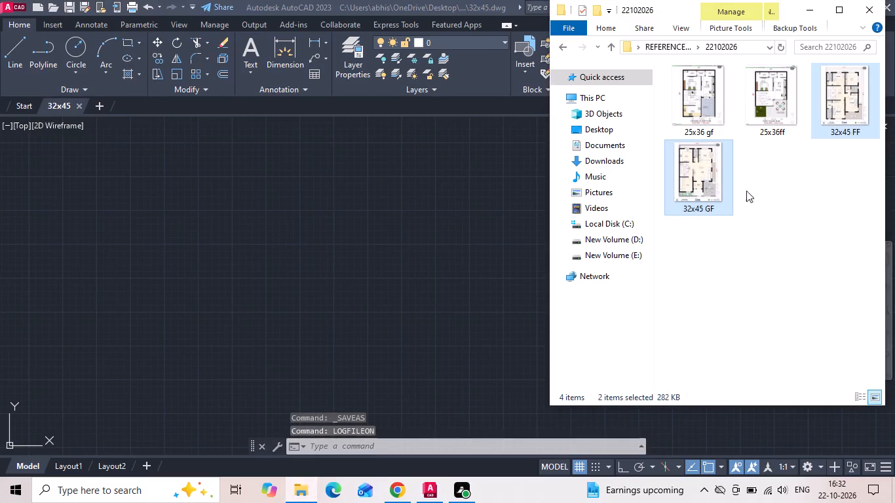
pyautogui.doubleClick(719, 189)
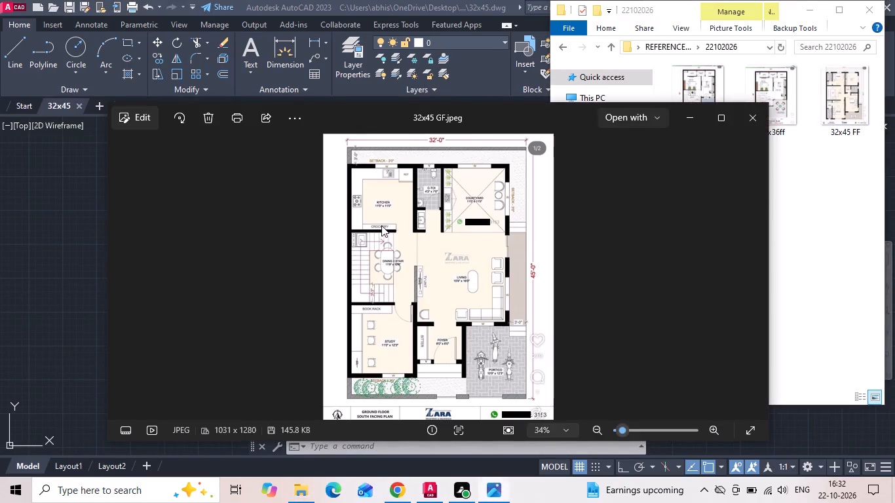
pyautogui.rightClick(381, 225)
pyautogui.click(396, 240)
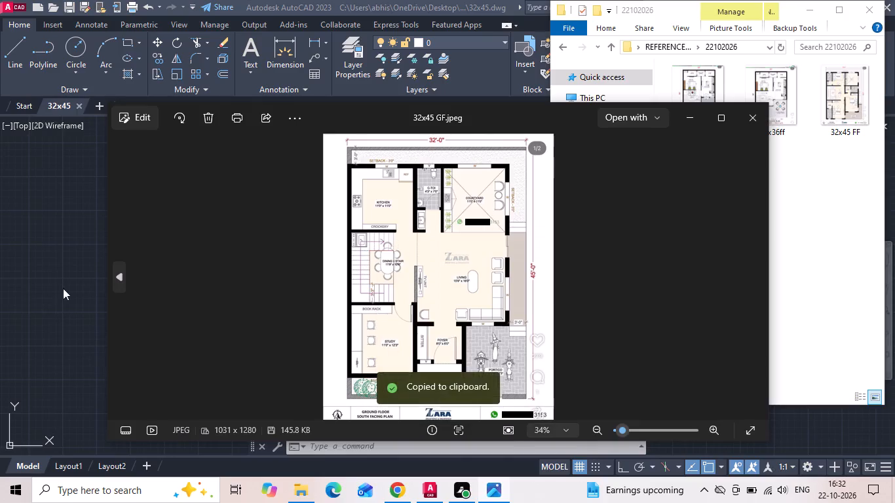
# Paste the copied ground floor plan image into the 32x45 AutoCAD drawing at 0 rotation and save.
pyautogui.click(64, 286)
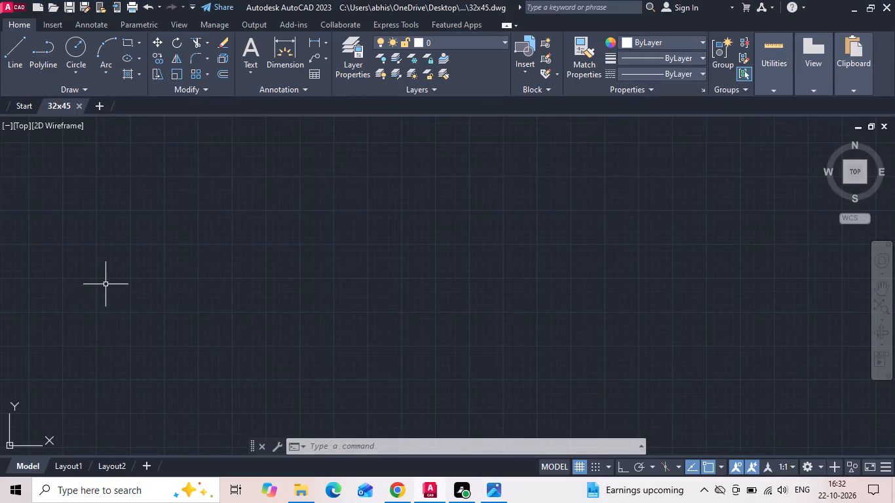
pyautogui.hotkey('ctrl', 'v')
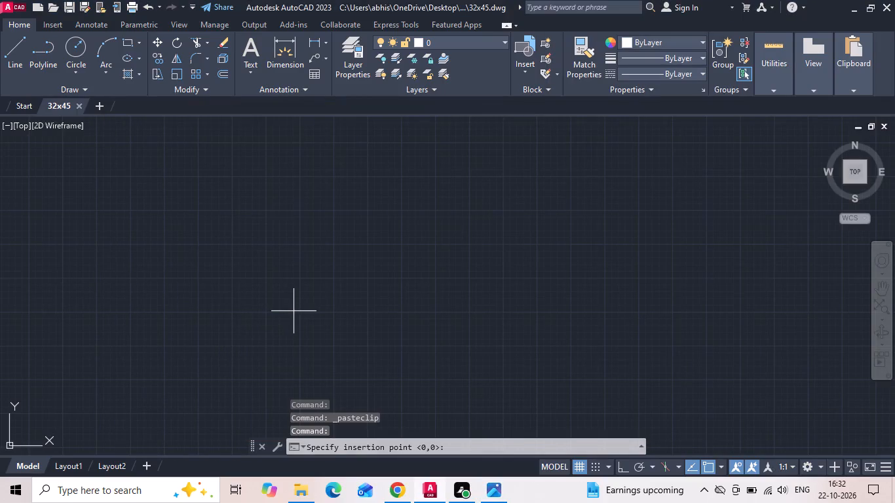
pyautogui.click(295, 315)
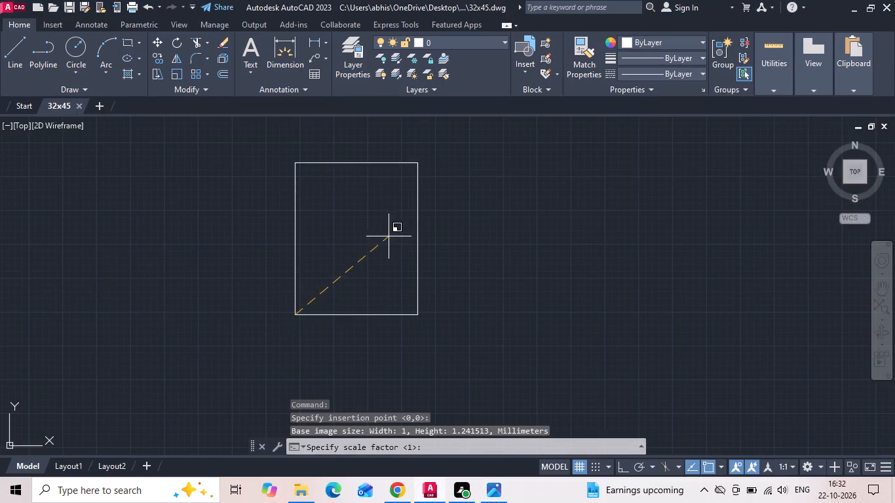
pyautogui.click(386, 241)
pyautogui.write('0')
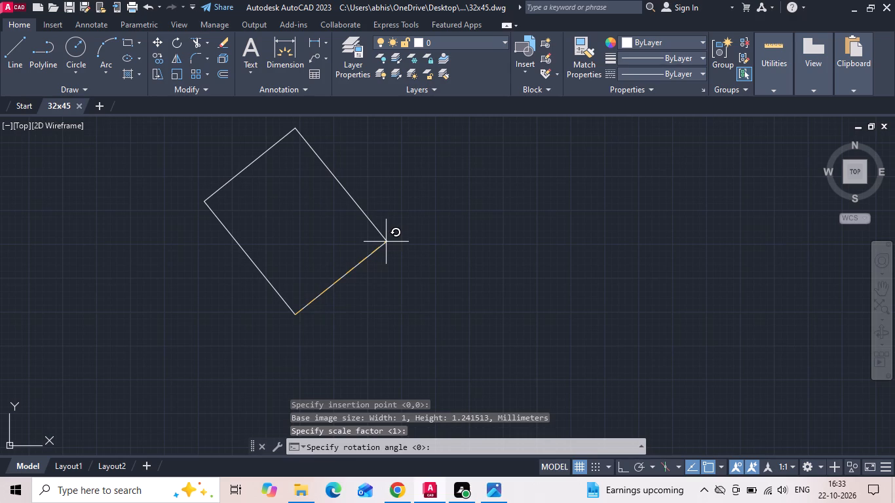
pyautogui.press('space')
pyautogui.scroll(1, 313, 215)
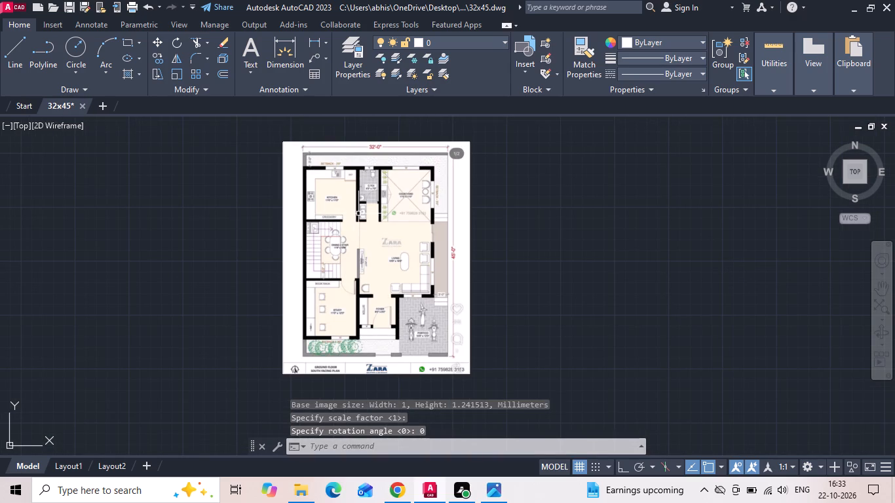
pyautogui.hotkey('ctrl', 's')
# Configure the drawing units to Engineering length with 0'-0.0" precision and Inches as the insertion scale.
pyautogui.write('un')
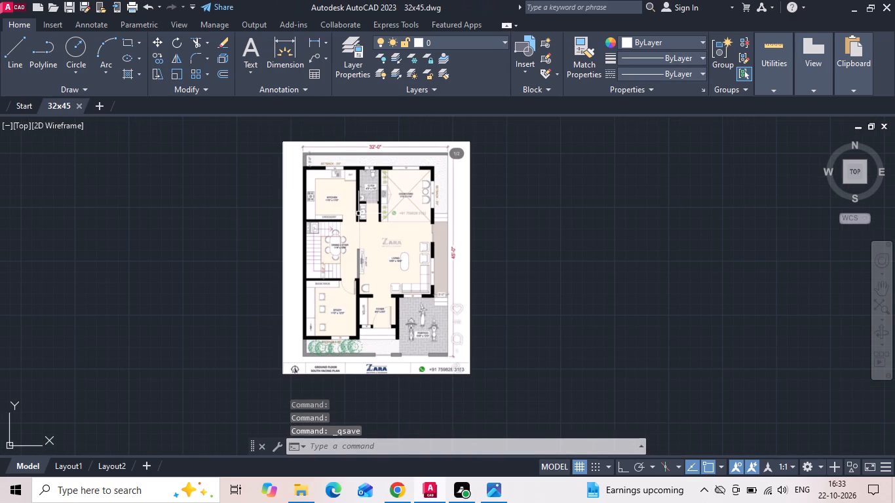
pyautogui.press('space')
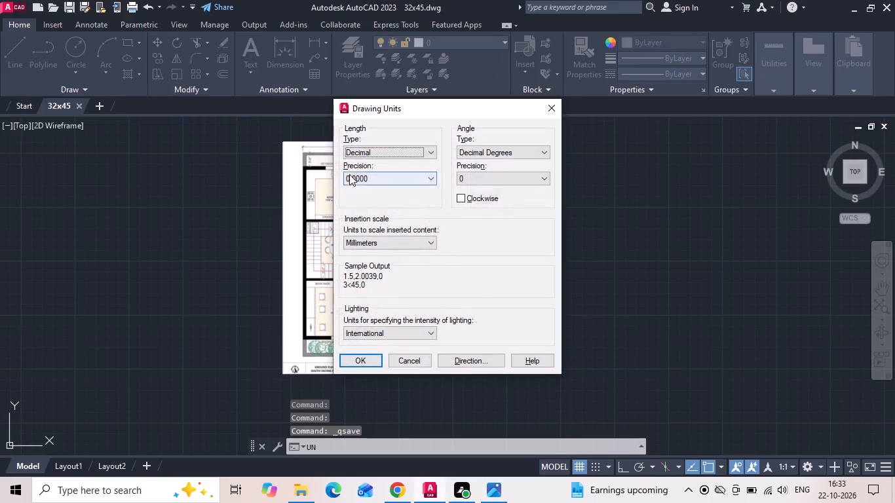
pyautogui.click(366, 154)
pyautogui.click(365, 181)
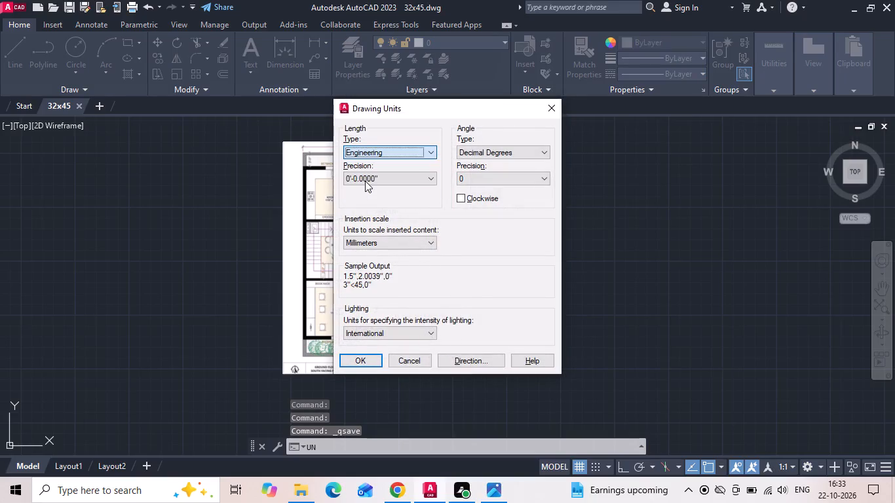
pyautogui.click(365, 181)
pyautogui.click(366, 195)
pyautogui.click(371, 242)
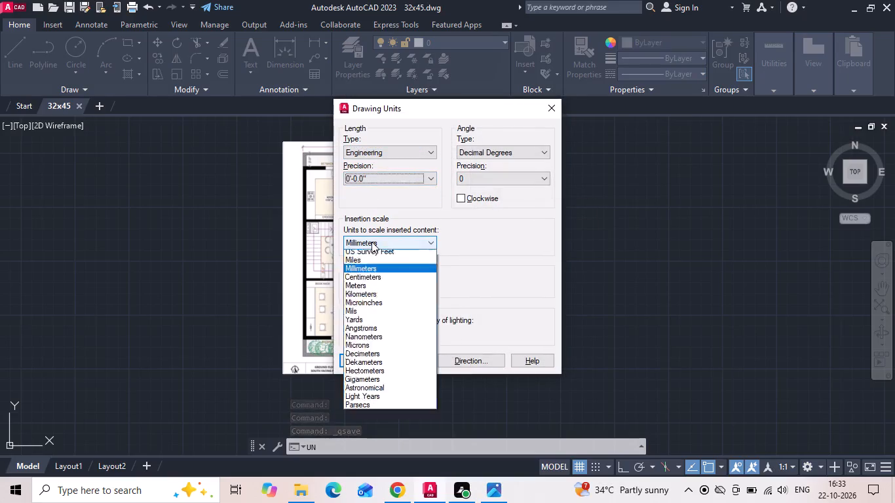
pyautogui.click(364, 265)
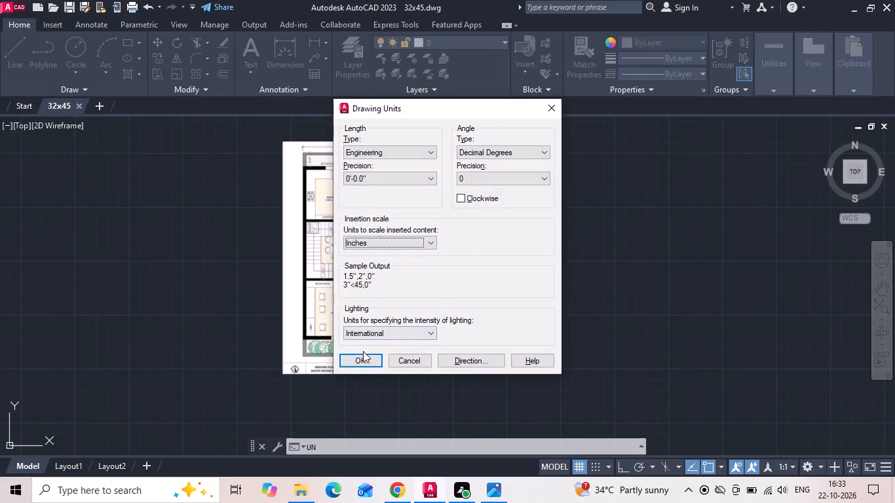
pyautogui.click(365, 361)
# Set the ISO-25 dimension style's primary units to Engineering format with 0'-0.0" precision.
pyautogui.write('d')
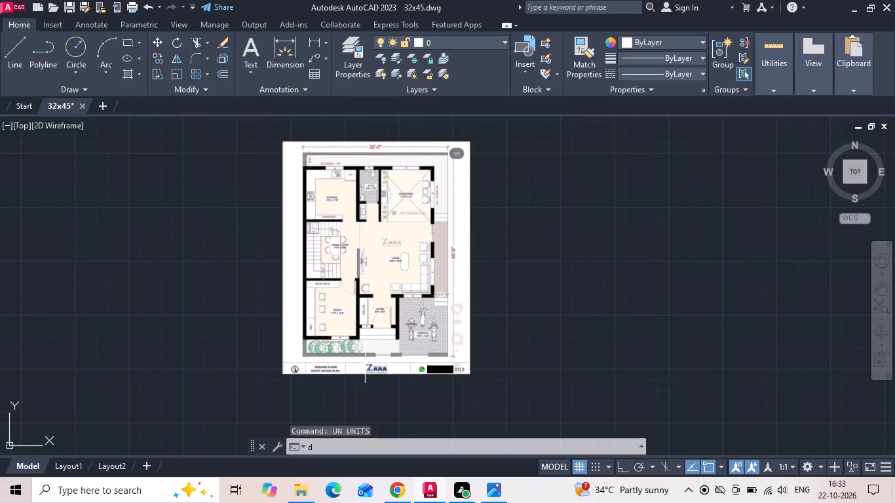
pyautogui.press('space')
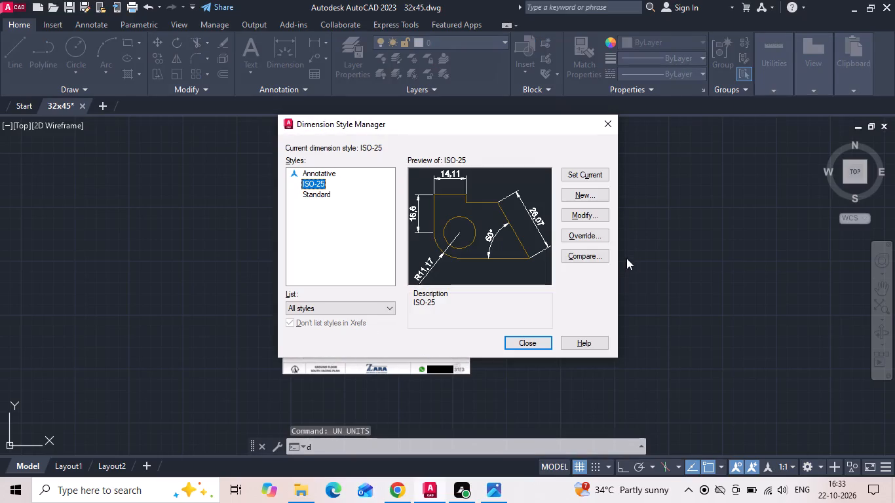
pyautogui.click(576, 216)
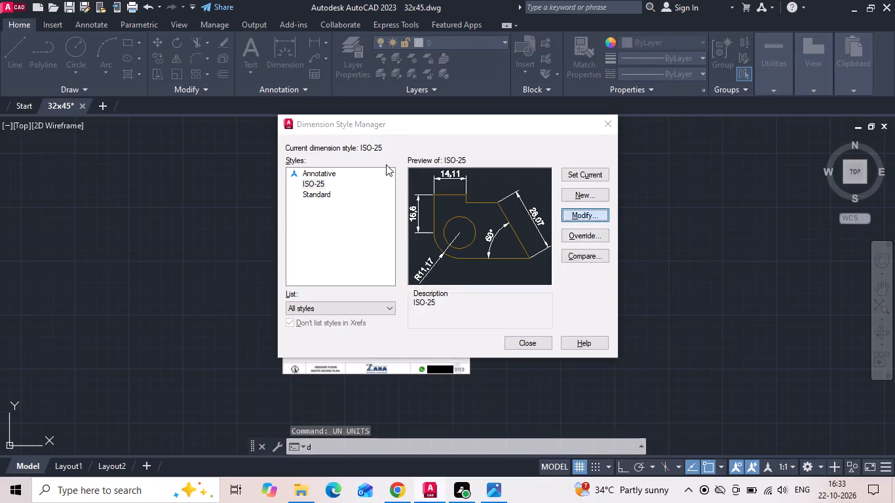
pyautogui.click(450, 102)
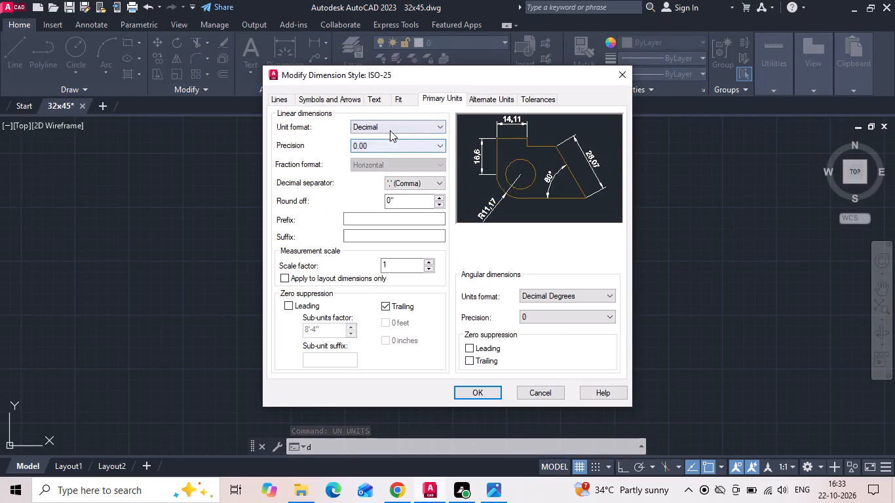
pyautogui.click(390, 130)
pyautogui.click(383, 151)
pyautogui.click(386, 141)
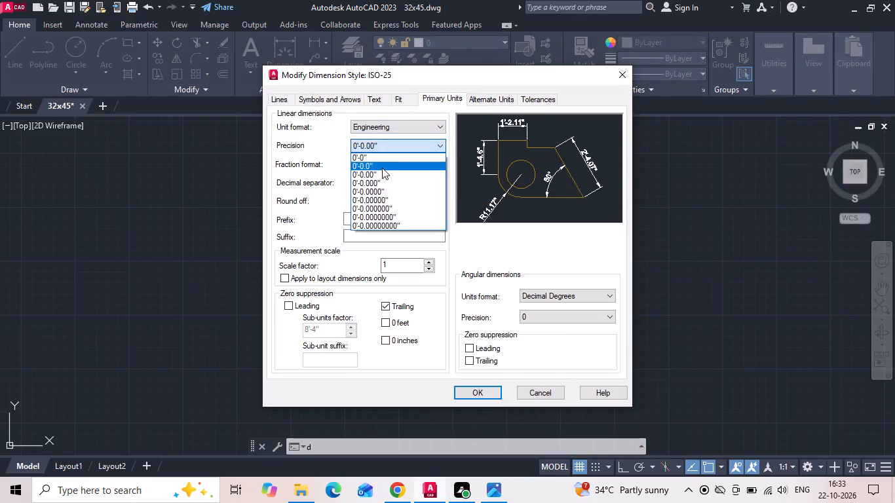
pyautogui.click(382, 168)
# Set the ISO-25 dimension text height to 8", make the style current and save the drawing.
pyautogui.click(381, 96)
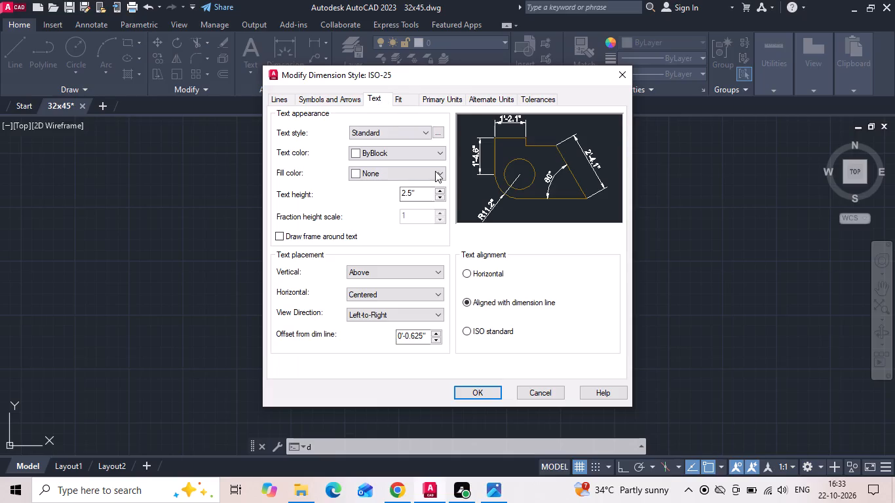
pyautogui.click(425, 188)
pyautogui.moveTo(424, 189); pyautogui.dragTo(317, 188)
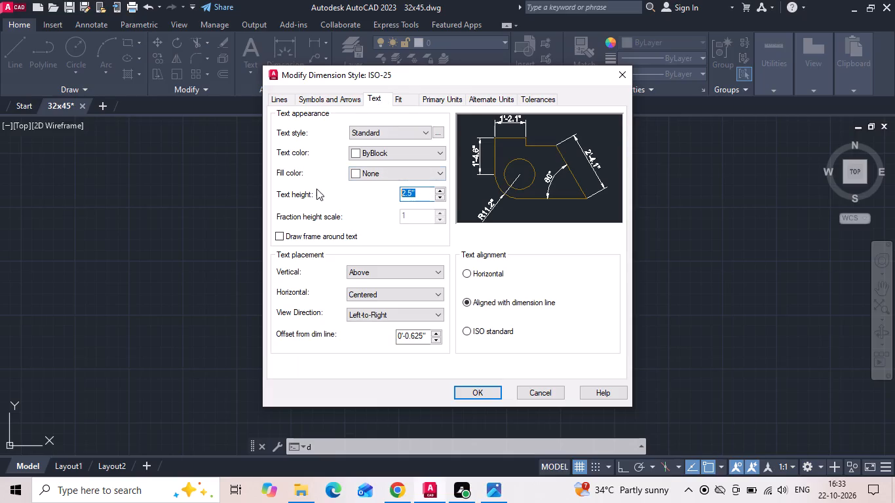
pyautogui.press('BackSpace')
pyautogui.press('8')
pyautogui.hotkey('shift', '"')
pyautogui.press('Return')
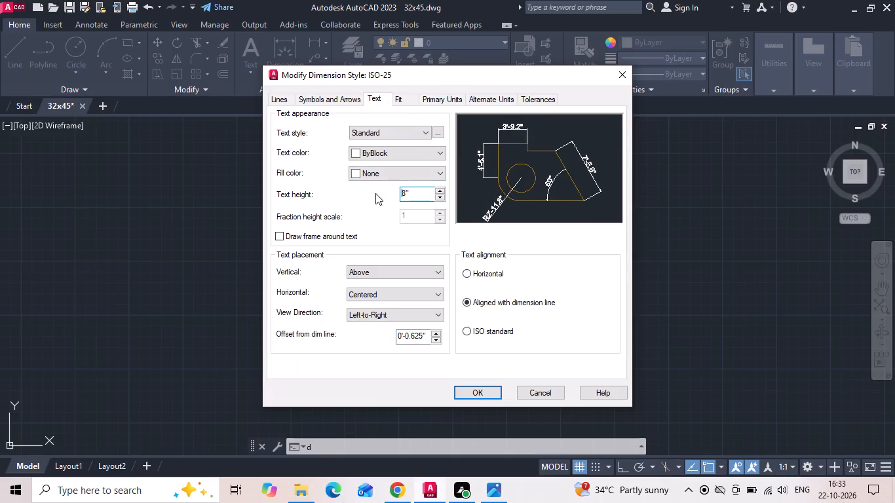
pyautogui.click(472, 395)
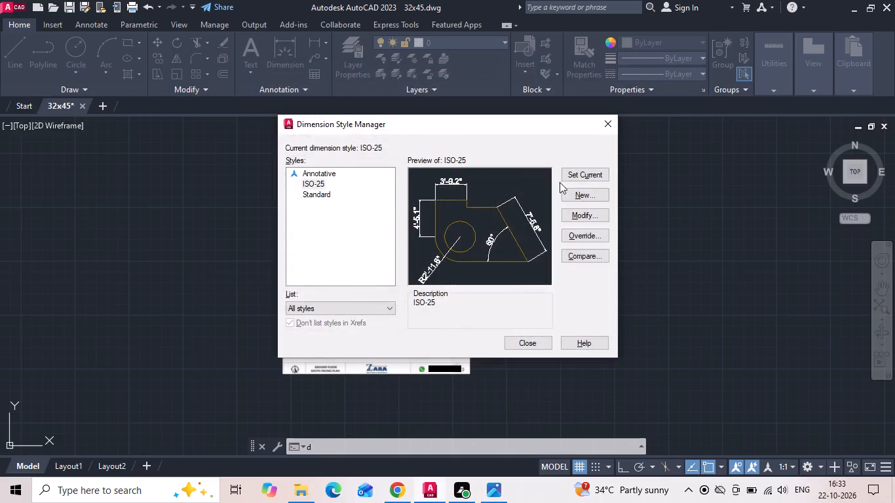
pyautogui.click(575, 174)
pyautogui.click(532, 345)
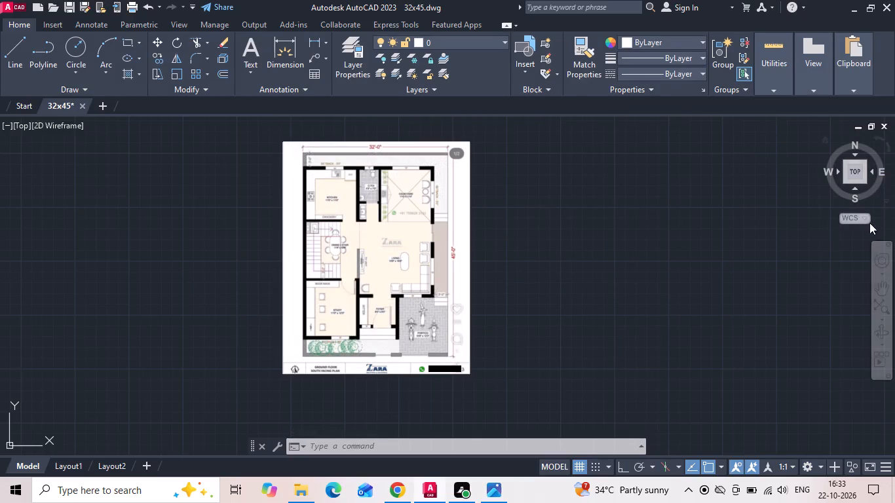
pyautogui.hotkey('ctrl', 's')
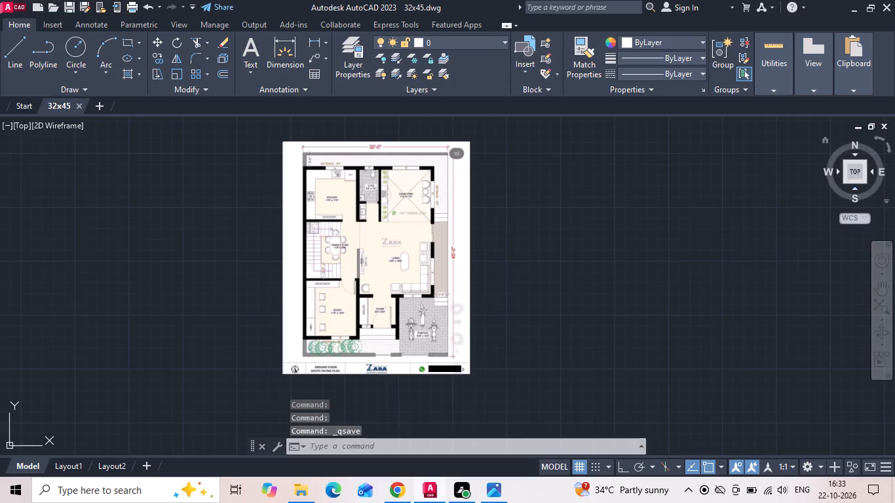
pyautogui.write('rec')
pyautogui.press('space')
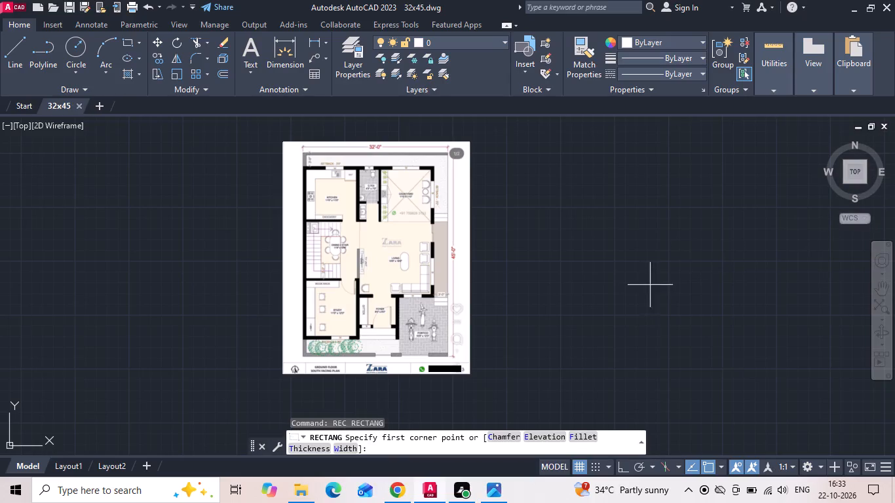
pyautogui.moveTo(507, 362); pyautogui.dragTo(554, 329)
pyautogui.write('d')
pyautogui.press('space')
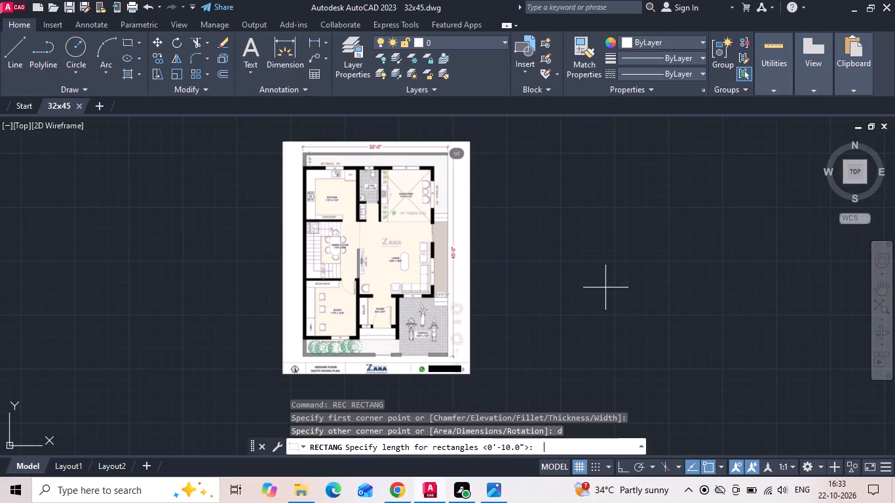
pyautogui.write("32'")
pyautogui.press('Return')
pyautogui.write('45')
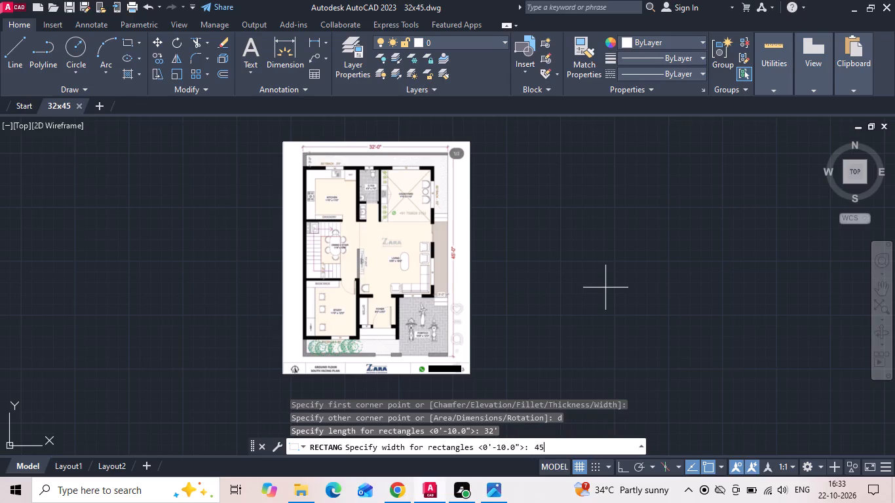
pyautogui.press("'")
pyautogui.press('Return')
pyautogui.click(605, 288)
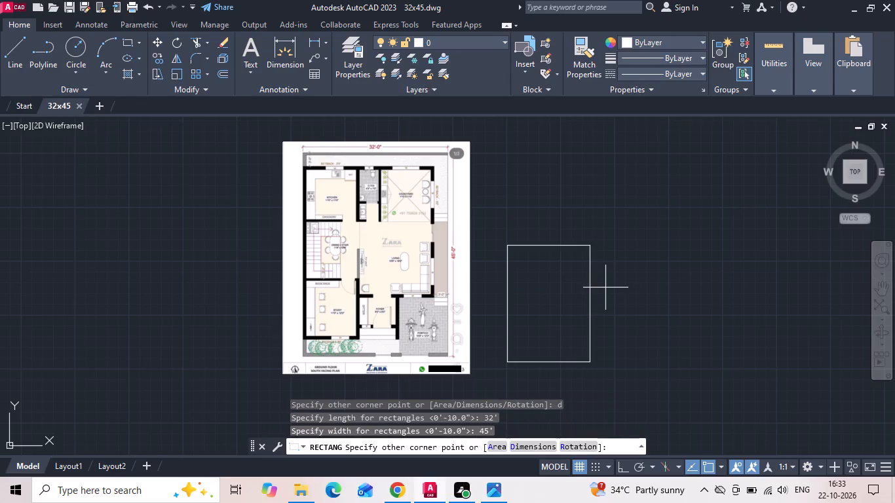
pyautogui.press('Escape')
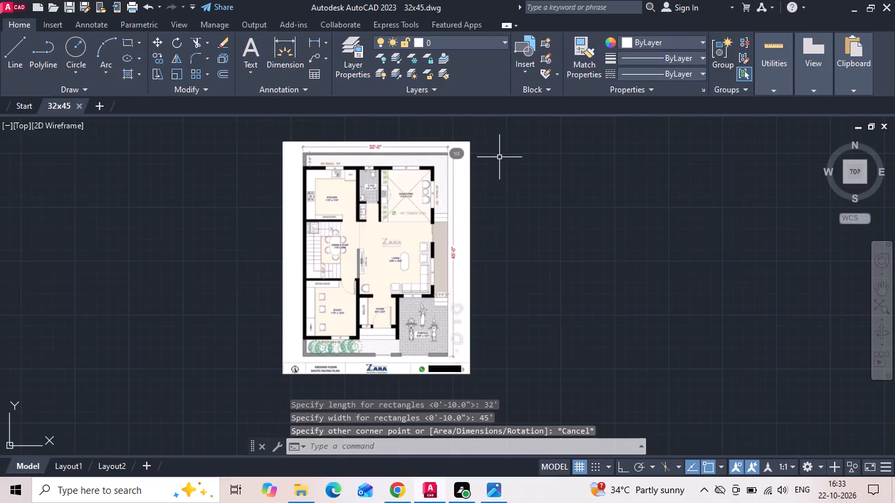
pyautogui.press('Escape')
# Scale the floor plan image down by eye, using its upper-right corner as the base point.
pyautogui.moveTo(497, 158); pyautogui.dragTo(472, 193)
pyautogui.click(428, 229)
pyautogui.rightClick(428, 229)
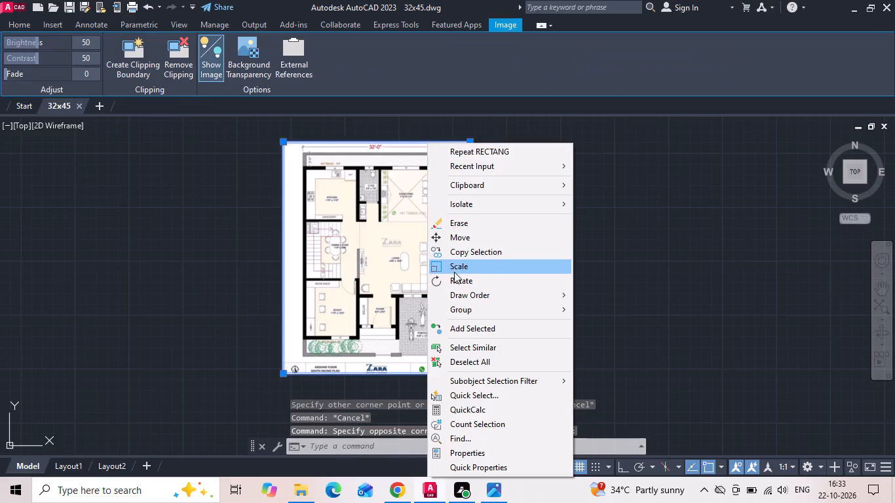
pyautogui.click(454, 270)
pyautogui.click(470, 143)
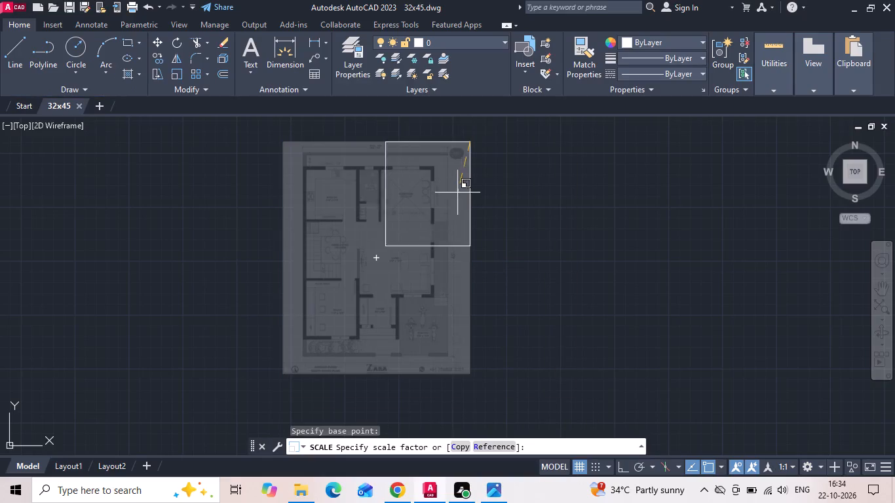
pyautogui.click(448, 198)
pyautogui.moveTo(484, 193); pyautogui.dragTo(480, 234, button='middle')
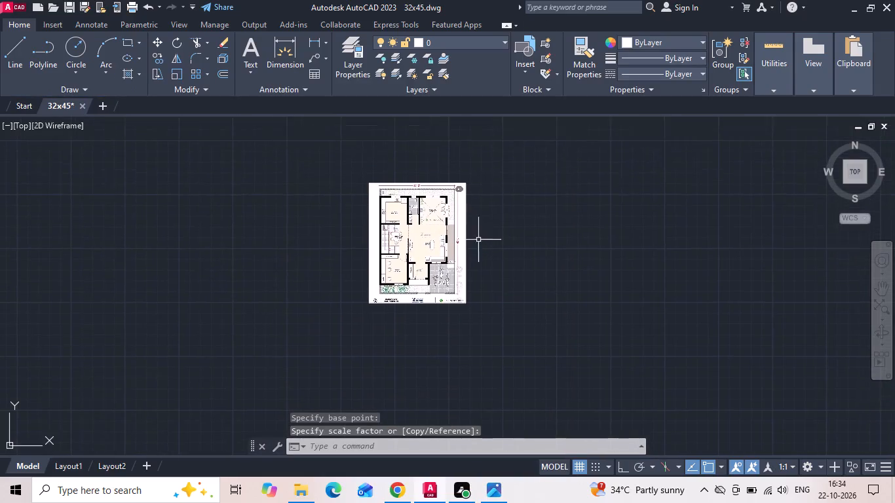
pyautogui.scroll(1, 438, 237)
pyautogui.press('Escape')
# Draw a 32' by 45' plot boundary rectangle beside the floor plan image.
pyautogui.press('r')
pyautogui.press('e')
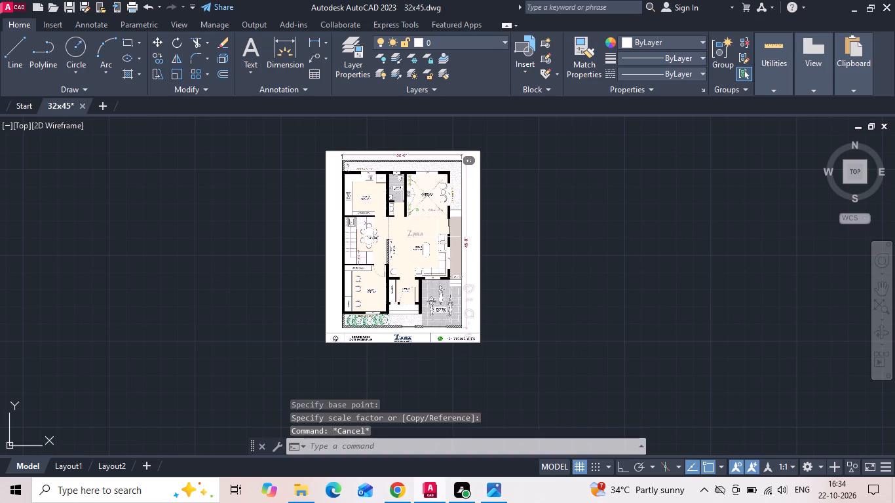
pyautogui.write('c')
pyautogui.press('space')
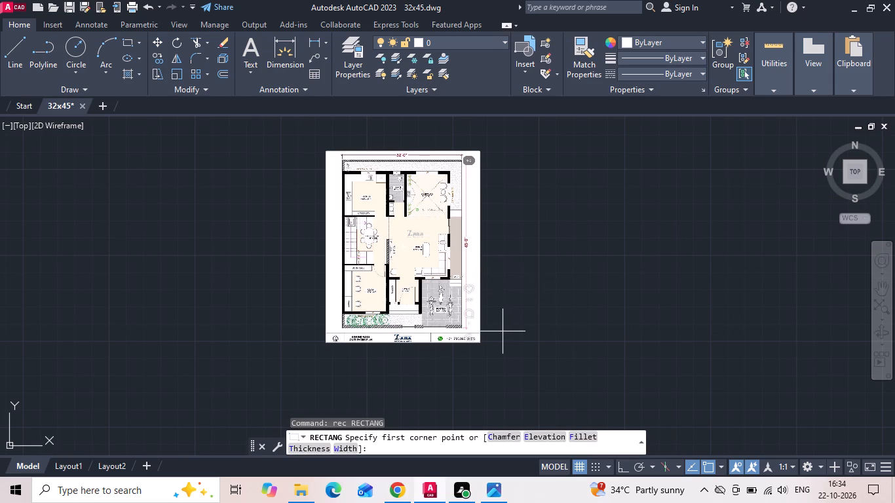
pyautogui.moveTo(503, 331); pyautogui.dragTo(512, 322)
pyautogui.write('d')
pyautogui.press('space')
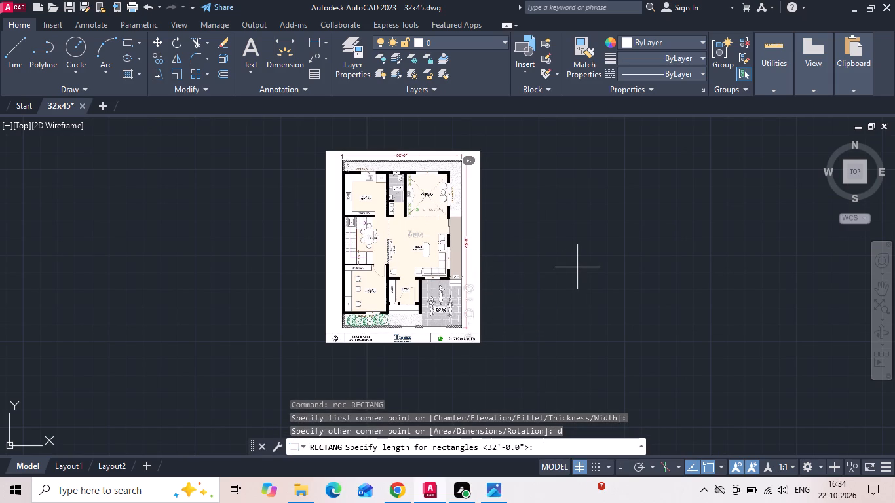
pyautogui.write("32'")
pyautogui.press('Return')
pyautogui.write("45'")
pyautogui.press('Return')
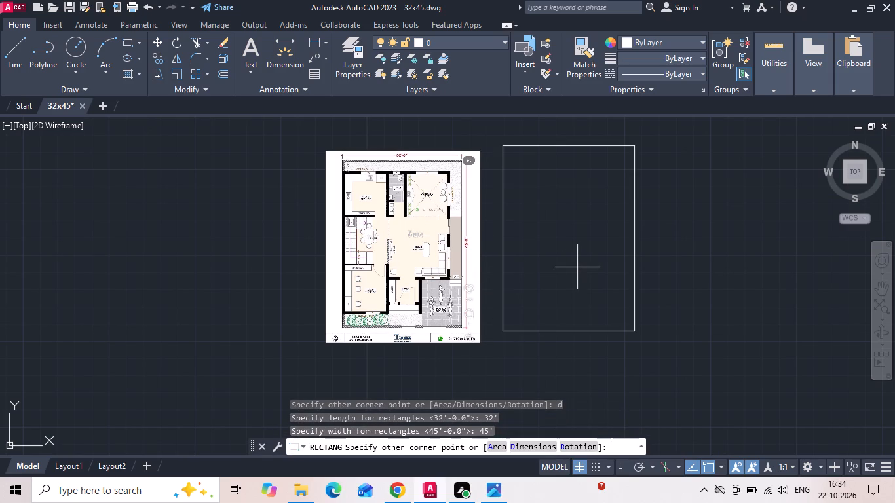
pyautogui.click(583, 269)
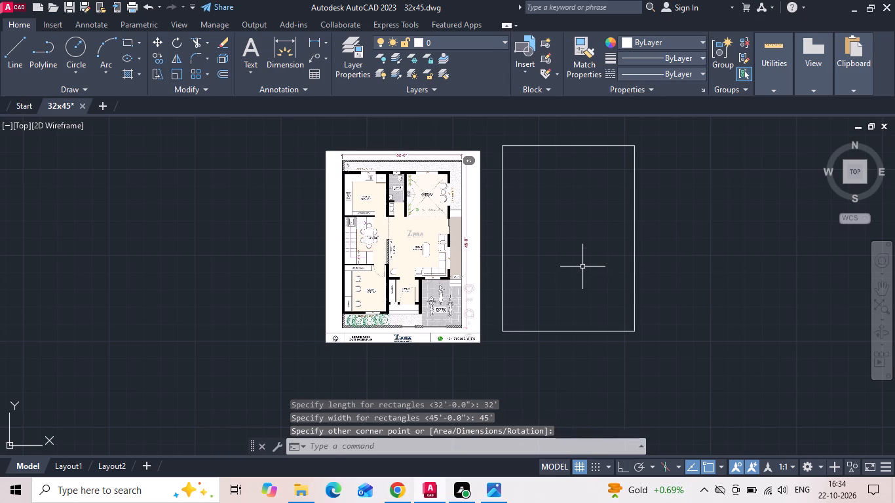
# Move the plot boundary rectangle slightly downward so it sits level with the floor plan image.
pyautogui.moveTo(687, 202); pyautogui.dragTo(679, 217)
pyautogui.click(643, 243)
pyautogui.rightClick(643, 243)
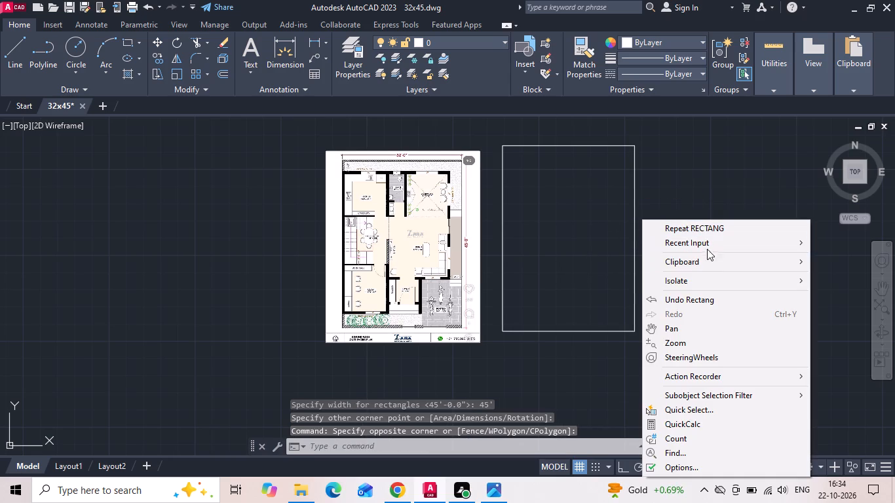
pyautogui.click(594, 275)
pyautogui.click(543, 352)
pyautogui.rightClick(542, 352)
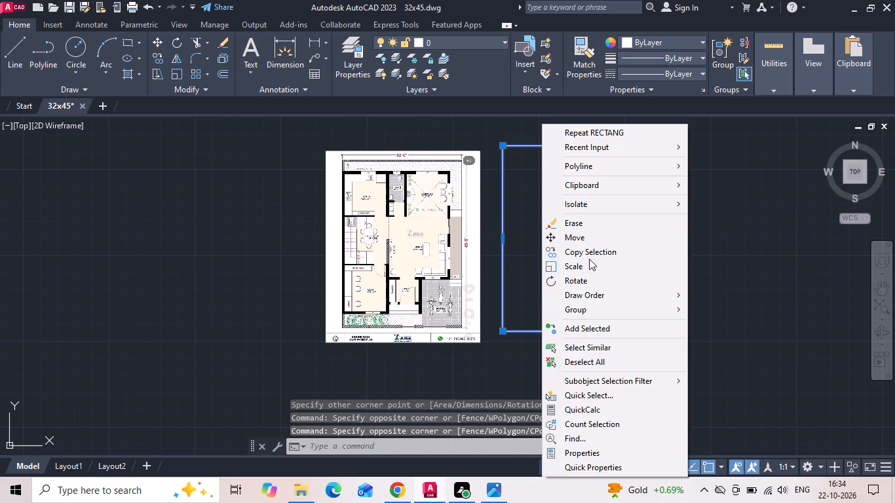
pyautogui.click(596, 240)
pyautogui.click(590, 239)
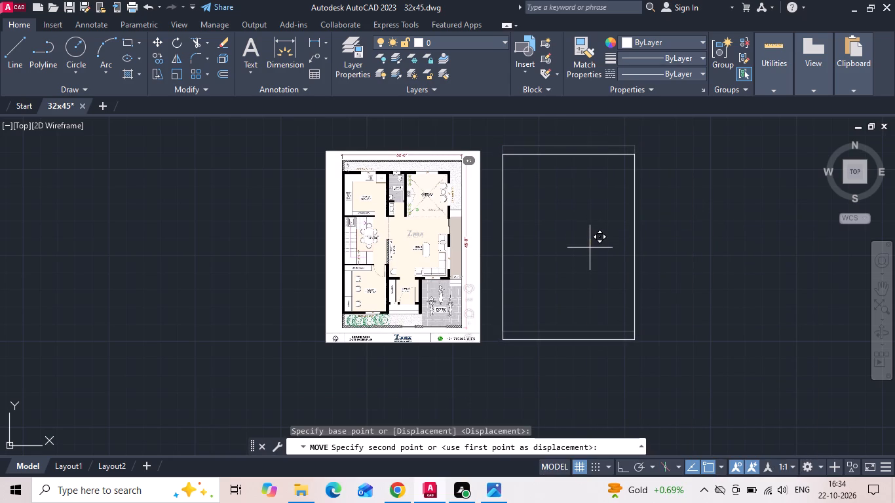
pyautogui.click(590, 248)
# Offset the plot boundary rectangle 3' inward for the setback.
pyautogui.moveTo(501, 253); pyautogui.dragTo(581, 244, button='middle')
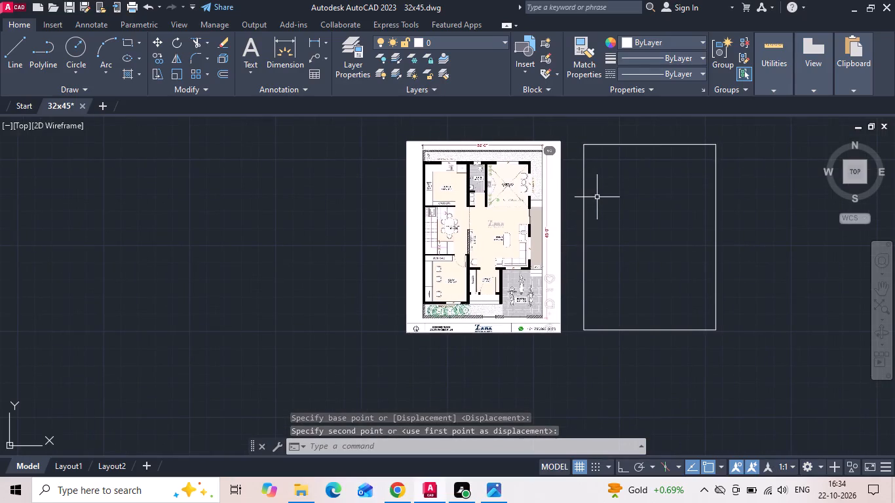
pyautogui.scroll(2, 506, 169)
pyautogui.moveTo(386, 185); pyautogui.dragTo(287, 207, button='middle')
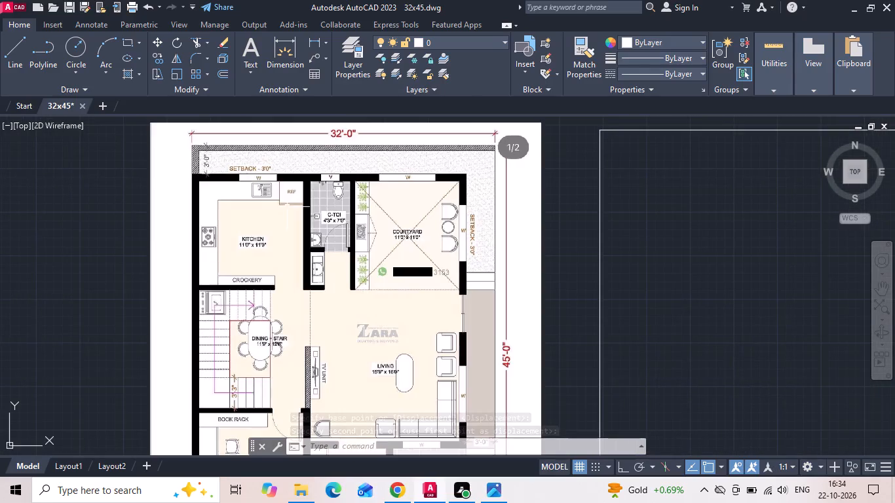
pyautogui.write('o 3')
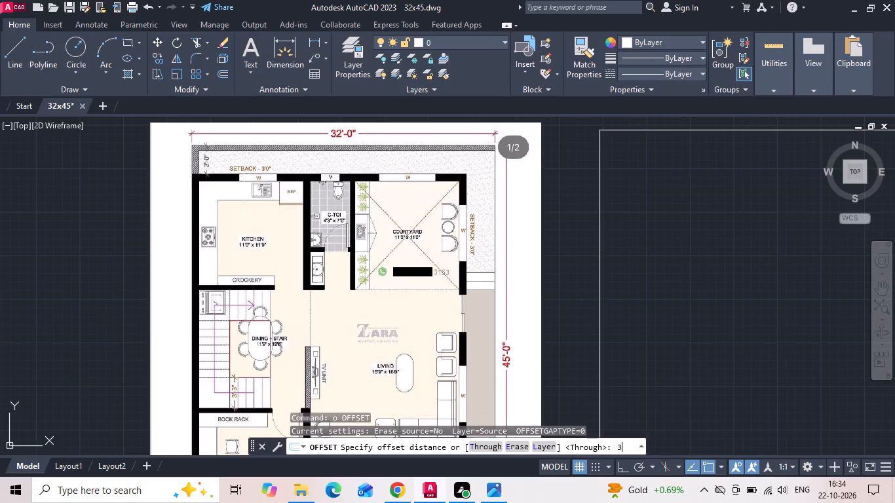
pyautogui.press("'")
pyautogui.press('Return')
pyautogui.scroll(-1, 240, 192)
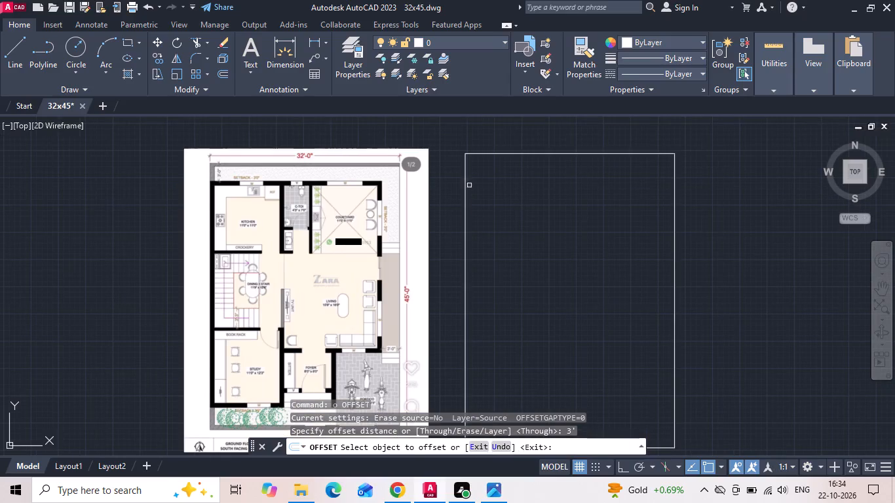
pyautogui.moveTo(465, 189); pyautogui.dragTo(473, 189)
pyautogui.click(516, 179)
pyautogui.press('Escape')
# Explode the inner offset rectangle into separate lines.
pyautogui.press('x')
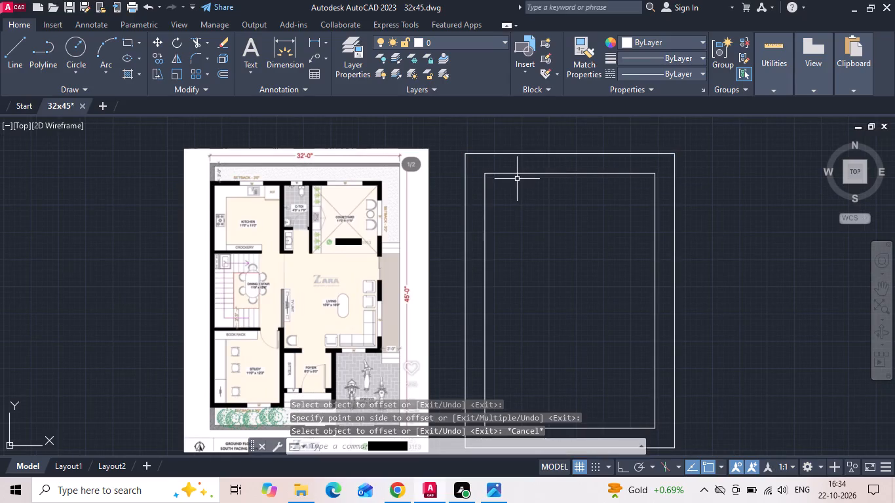
pyautogui.press('space')
pyautogui.moveTo(523, 170); pyautogui.dragTo(519, 187)
pyautogui.click(483, 219)
pyautogui.press('space')
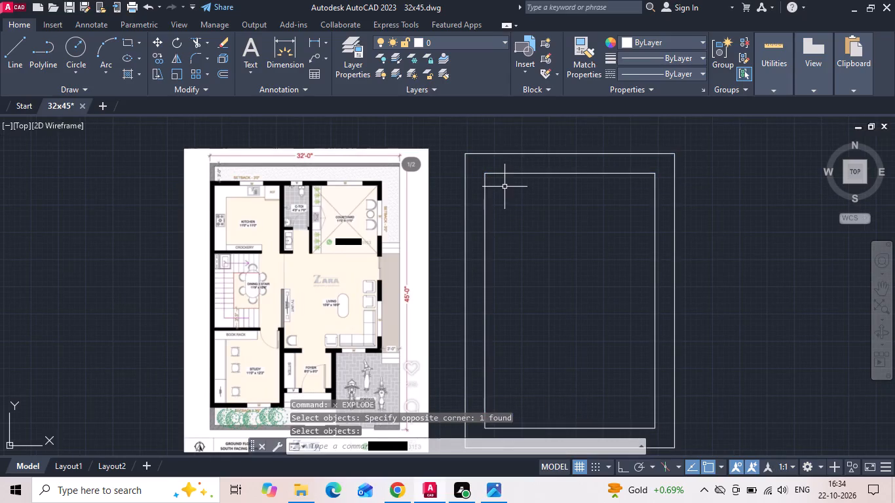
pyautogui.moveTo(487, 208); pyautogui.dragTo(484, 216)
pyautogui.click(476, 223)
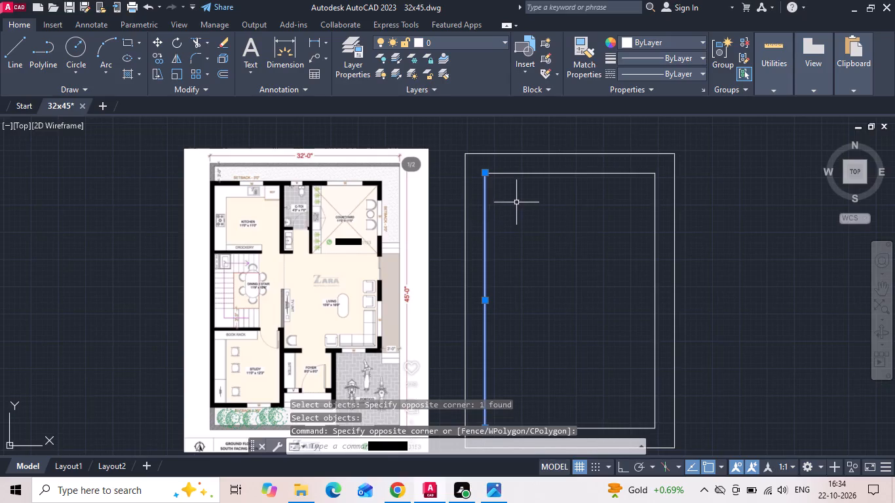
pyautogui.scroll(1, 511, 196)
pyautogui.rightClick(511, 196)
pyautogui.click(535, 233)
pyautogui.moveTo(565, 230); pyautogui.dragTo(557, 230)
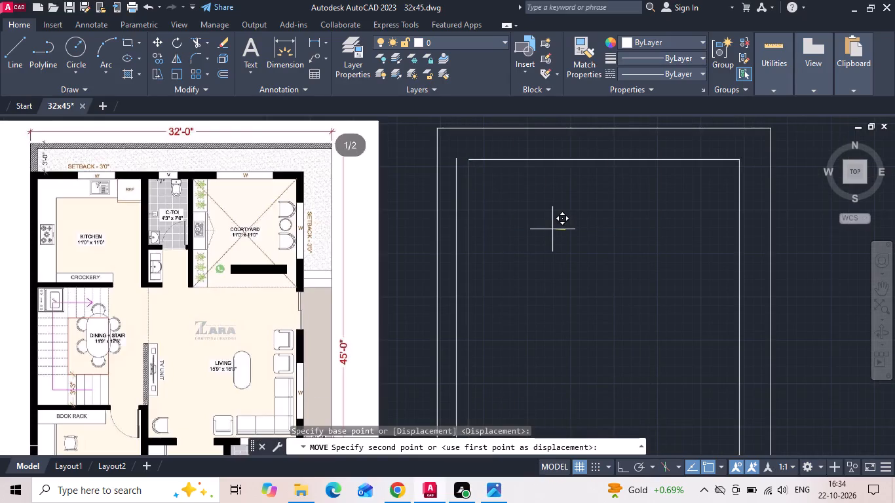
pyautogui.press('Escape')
# Turn Ortho on and move the inner rectangle's left line 2'3" outward toward the plot boundary.
pyautogui.press('F8')
pyautogui.moveTo(541, 247); pyautogui.dragTo(482, 292)
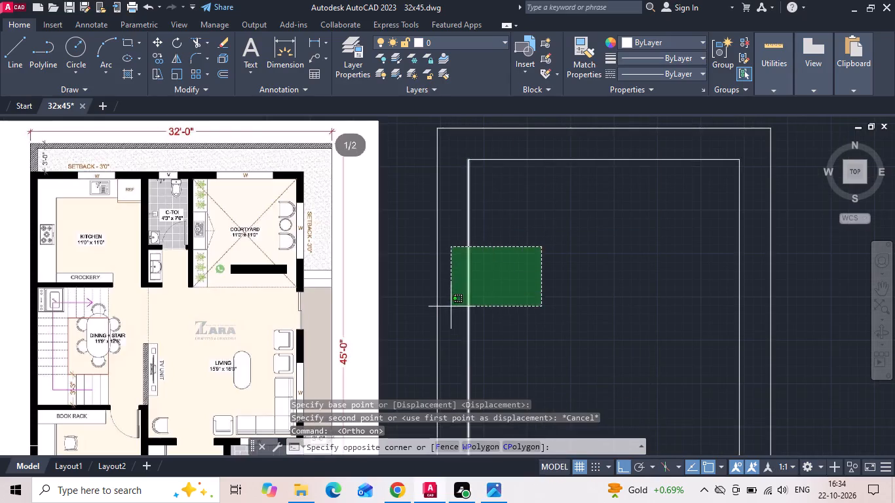
pyautogui.click(451, 307)
pyautogui.rightClick(450, 307)
pyautogui.click(486, 240)
pyautogui.click(589, 250)
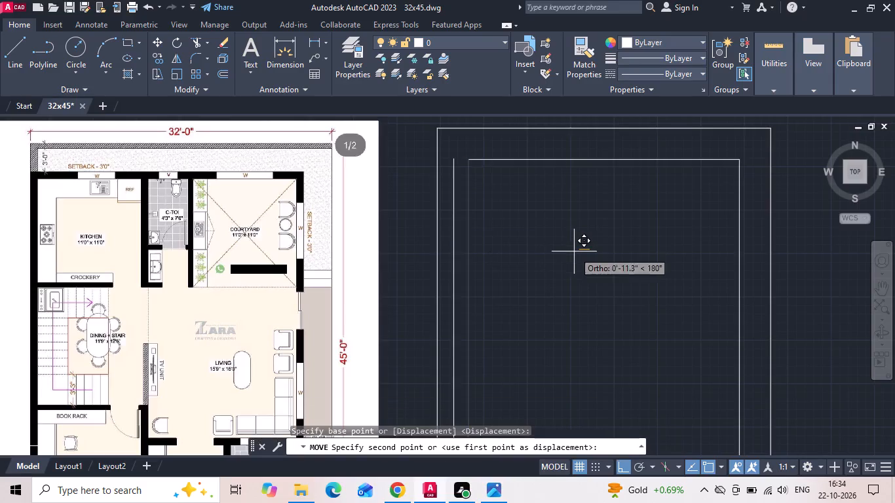
pyautogui.write("2'3")
pyautogui.press('Return')
pyautogui.press('Escape')
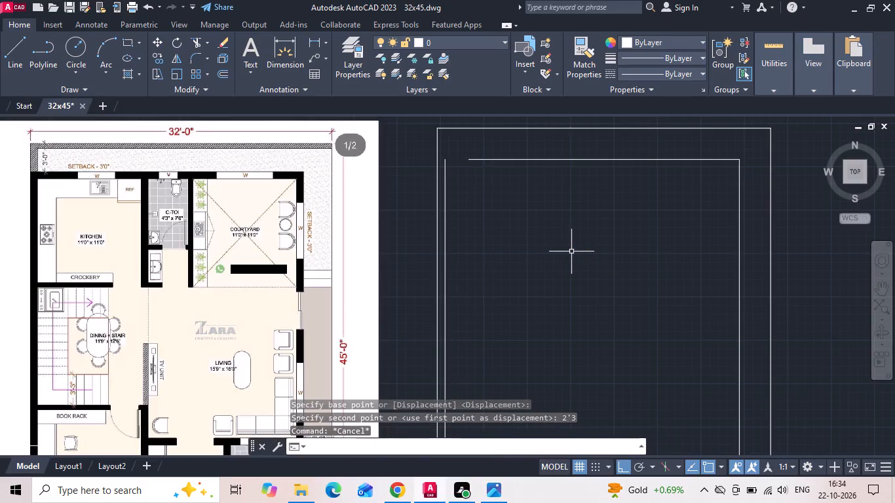
# Measure the gap between the moved left inner line and the plot boundary with a linear dimension, without placing it.
pyautogui.click(313, 43)
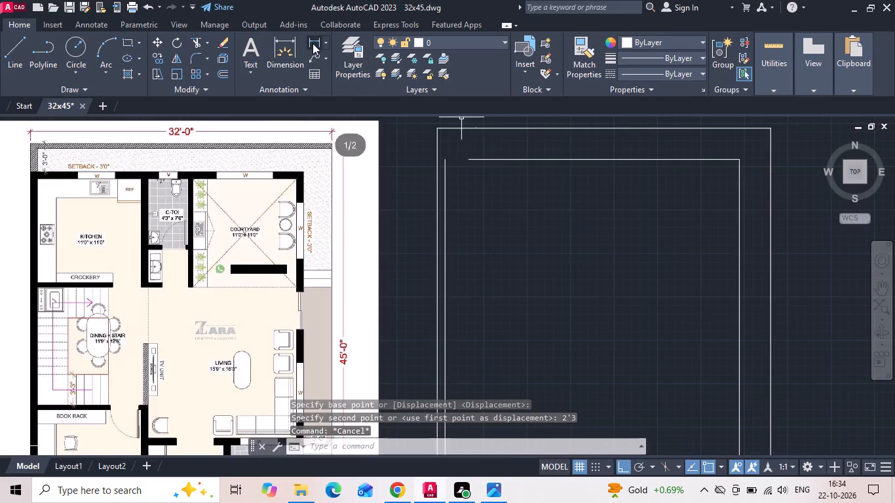
pyautogui.scroll(1, 467, 193)
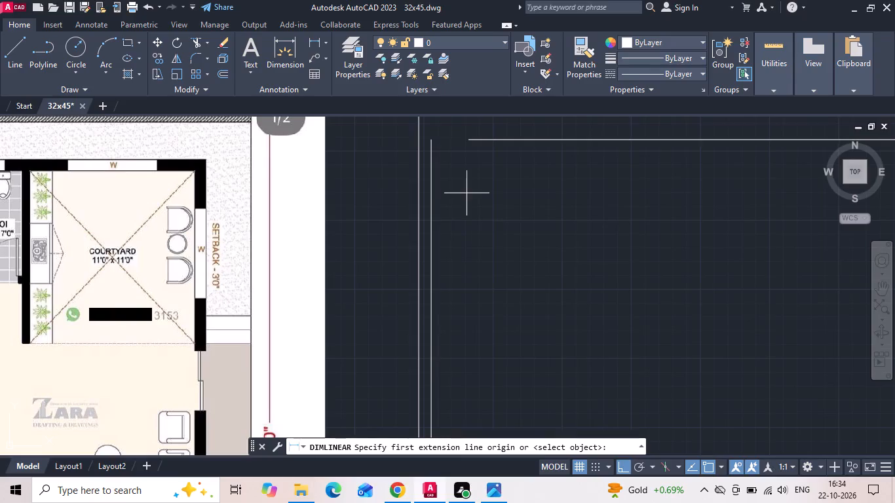
pyautogui.click(436, 274)
pyautogui.click(425, 275)
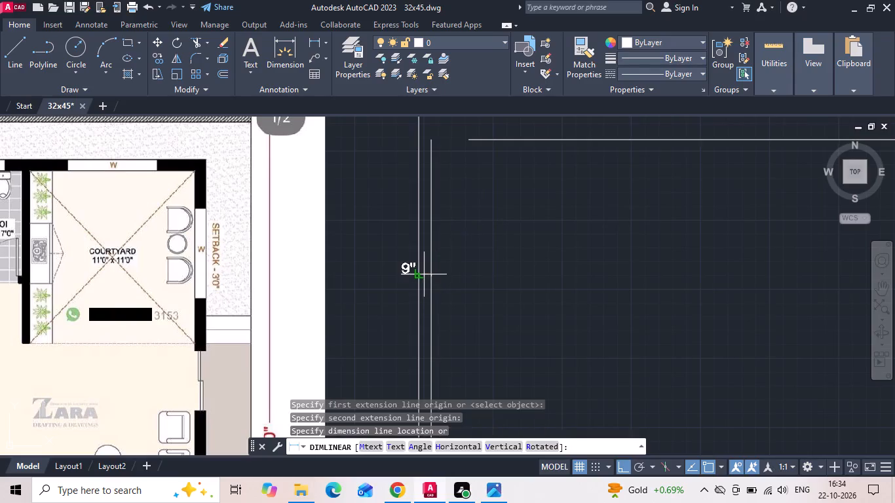
pyautogui.press('Escape')
# Extend the top inner line to meet the moved left inner line.
pyautogui.write('ex')
pyautogui.press('space')
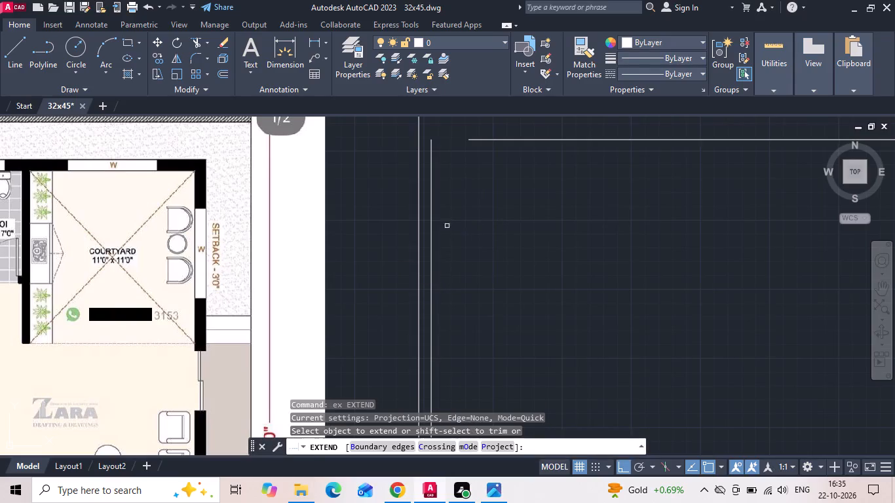
pyautogui.moveTo(490, 137); pyautogui.dragTo(492, 144)
pyautogui.click(491, 164)
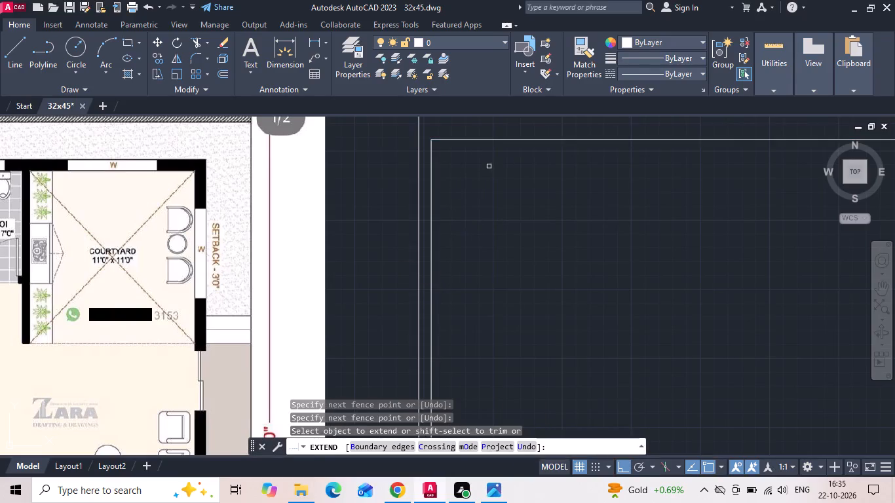
pyautogui.scroll(-2, 489, 166)
pyautogui.moveTo(543, 297); pyautogui.dragTo(551, 244, button='middle')
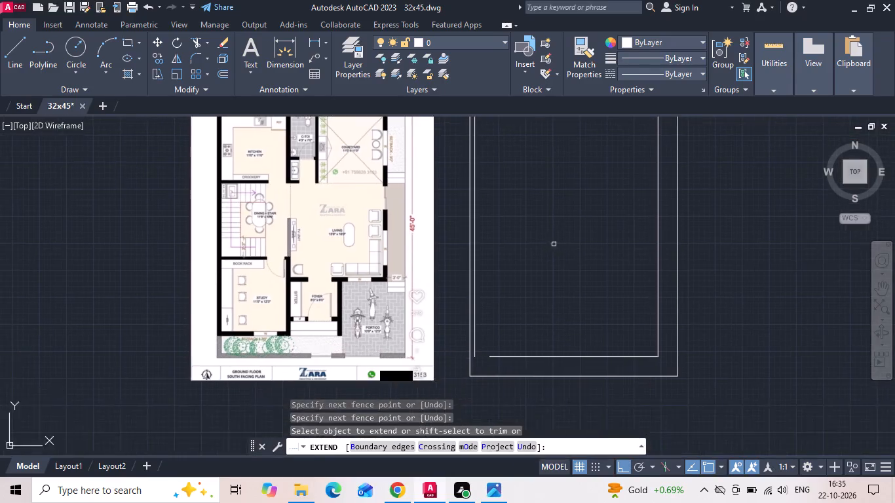
pyautogui.press('Escape')
# Check the front setback on the reference plan and move the bottom inner line up 9".
pyautogui.scroll(2, 240, 372)
pyautogui.scroll(2, 271, 303)
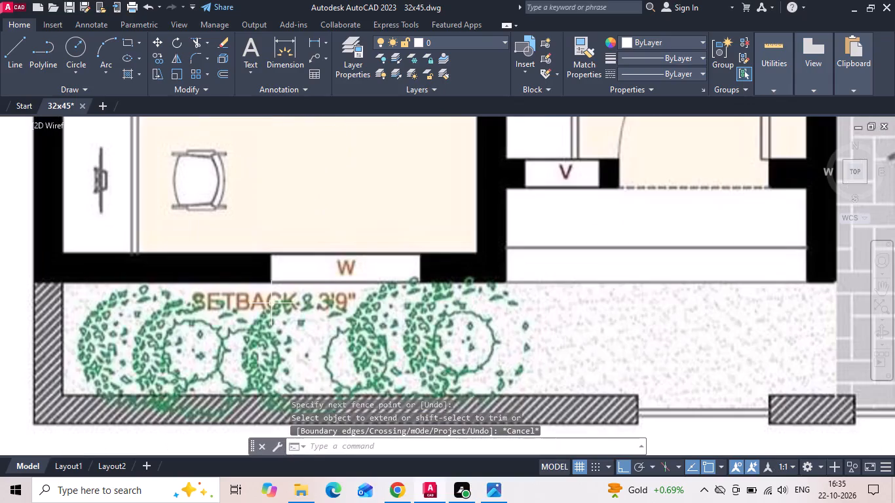
pyautogui.scroll(-4, 271, 303)
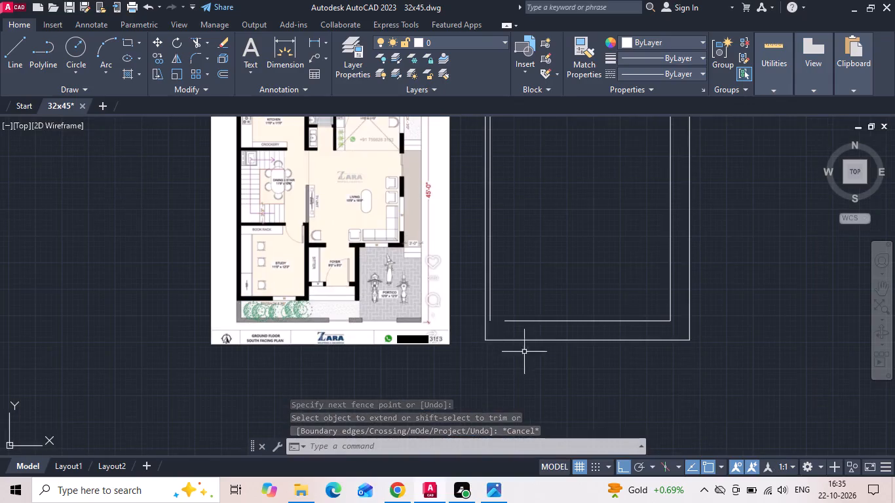
pyautogui.scroll(2, 548, 327)
pyautogui.moveTo(550, 333); pyautogui.dragTo(548, 326)
pyautogui.click(535, 302)
pyautogui.rightClick(535, 302)
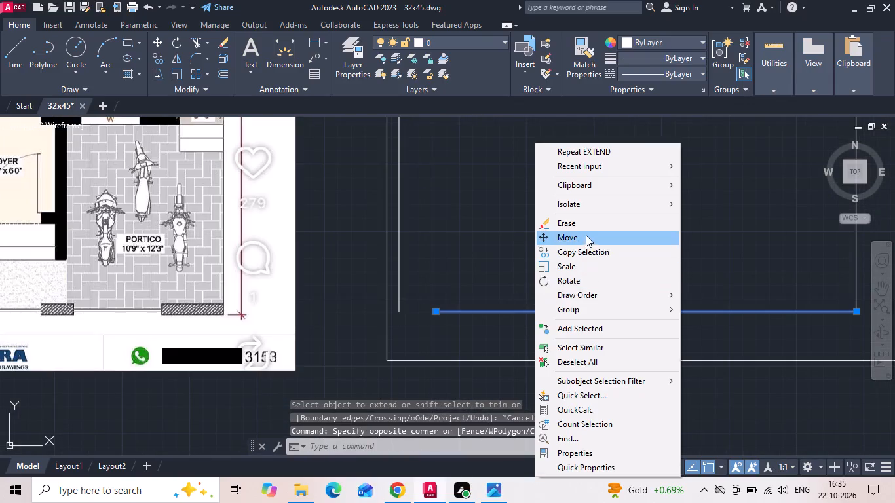
pyautogui.click(586, 235)
pyautogui.moveTo(561, 270); pyautogui.dragTo(564, 235)
pyautogui.write('9')
pyautogui.press('space')
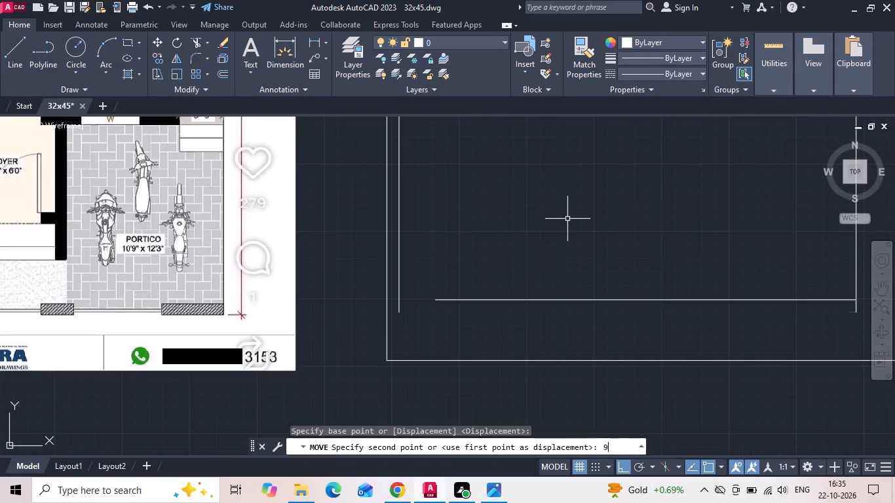
# Fillet the bottom inner line with the left inner line at zero radius to close their corner.
pyautogui.write('f')
pyautogui.press('space')
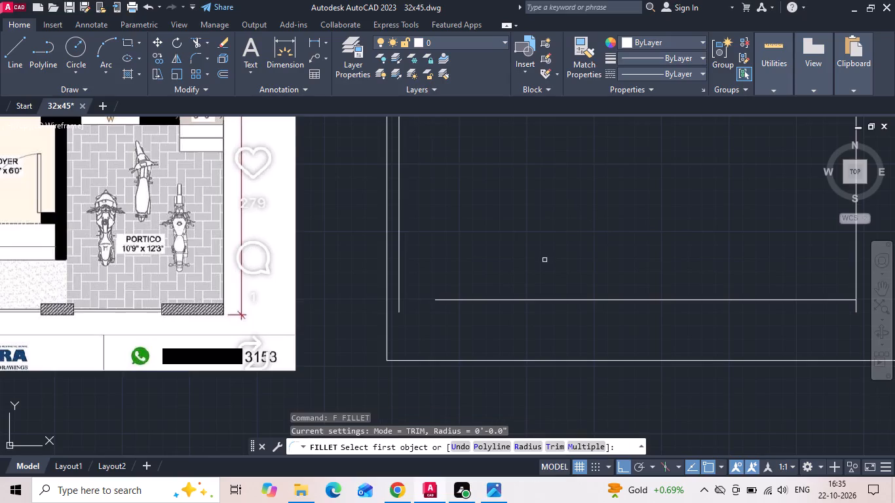
pyautogui.click(478, 301)
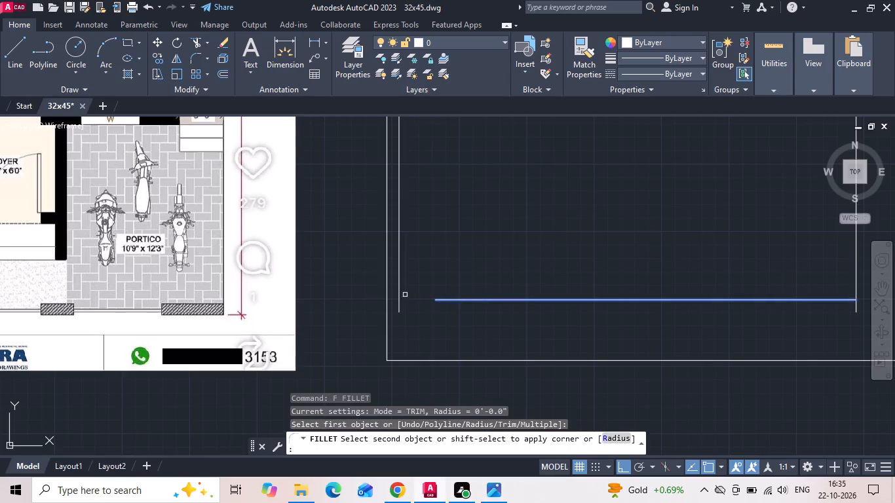
pyautogui.click(400, 274)
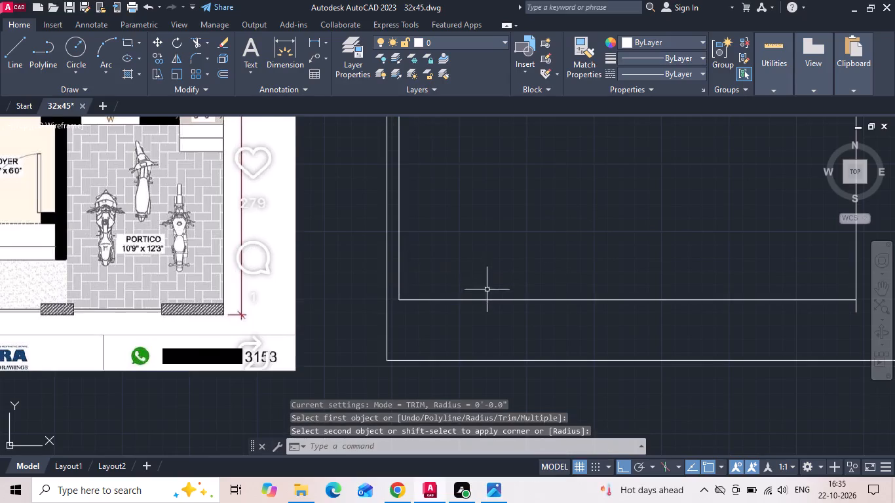
# Fillet the bottom inner line with the right inner line at zero radius to close their corner, and save the drawing.
pyautogui.scroll(-1, 488, 295)
pyautogui.press('Escape')
pyautogui.press('space')
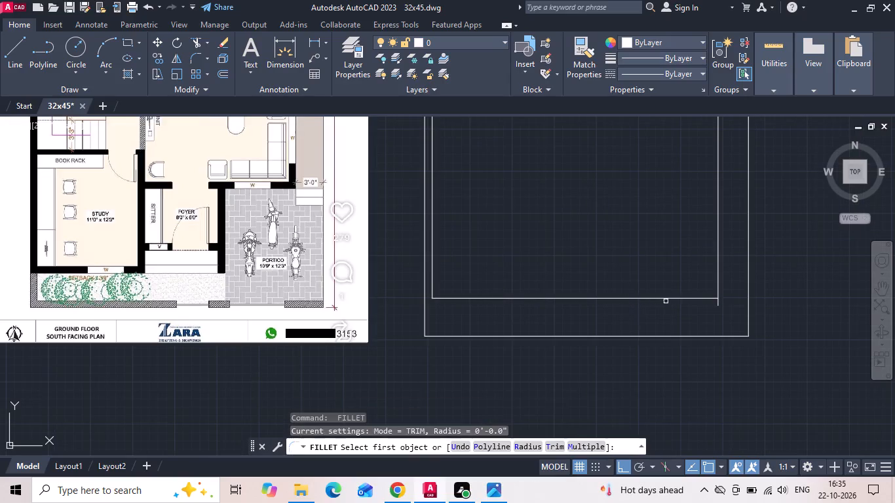
pyautogui.click(700, 298)
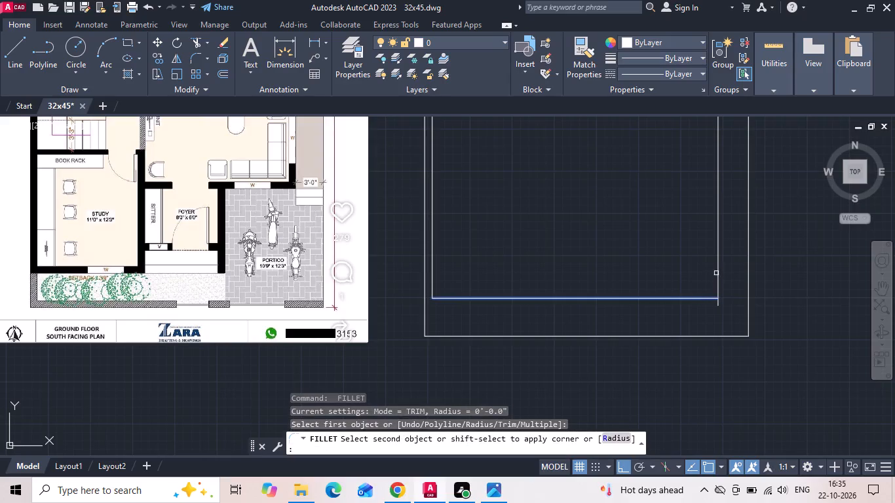
pyautogui.click(720, 267)
pyautogui.press('Escape')
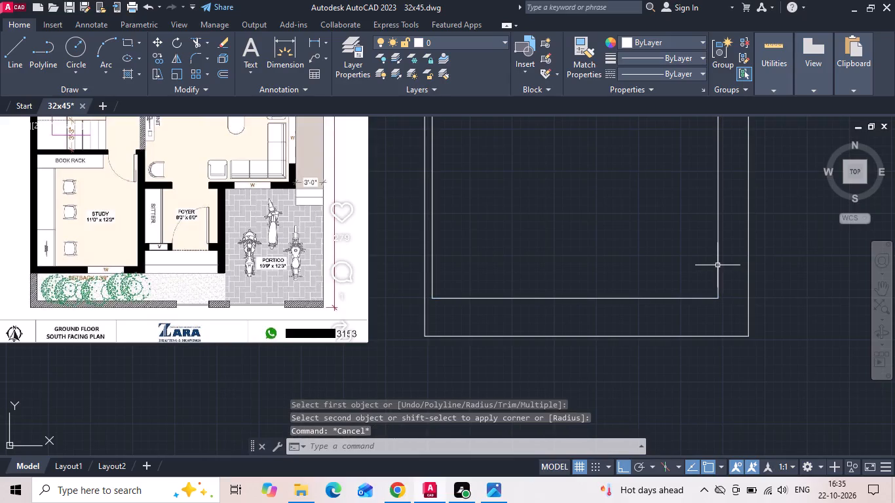
pyautogui.hotkey('ctrl', 's')
pyautogui.hotkey('ctrl', 's')
# Extend the left end of the bottom inner line to the left plot boundary.
pyautogui.write('ex')
pyautogui.press('space')
pyautogui.press('space')
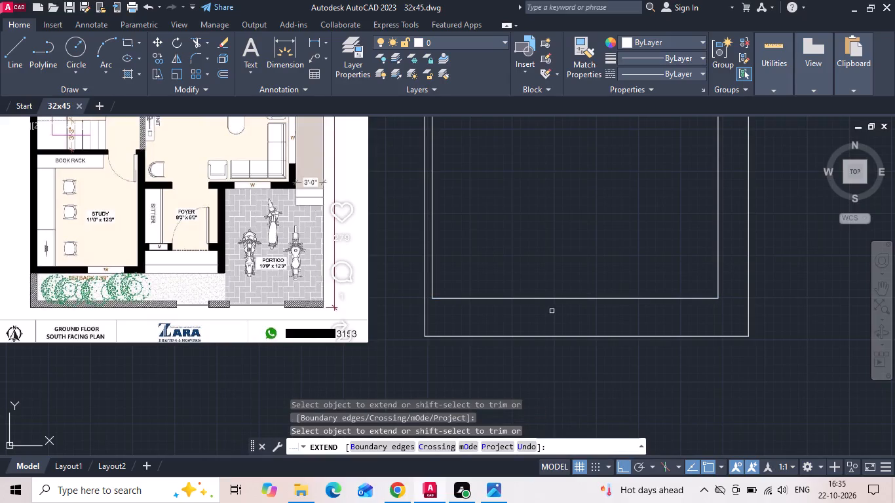
pyautogui.click(480, 312)
pyautogui.click(480, 286)
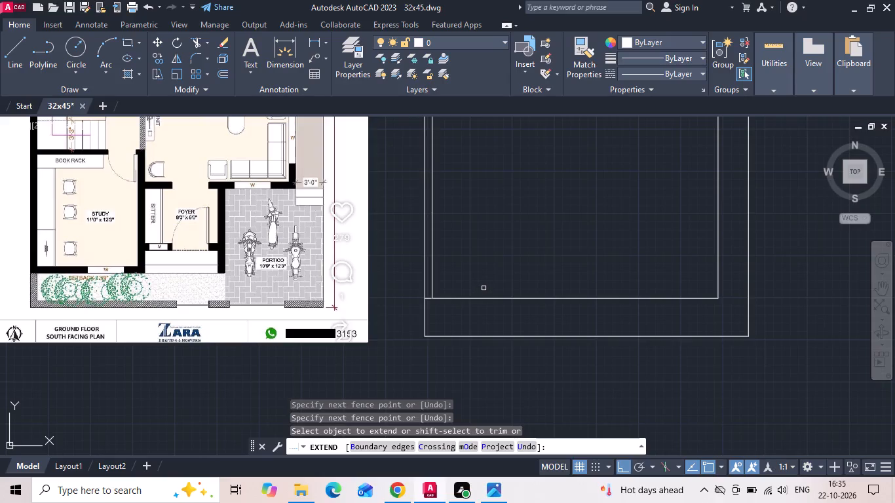
pyautogui.press('Escape')
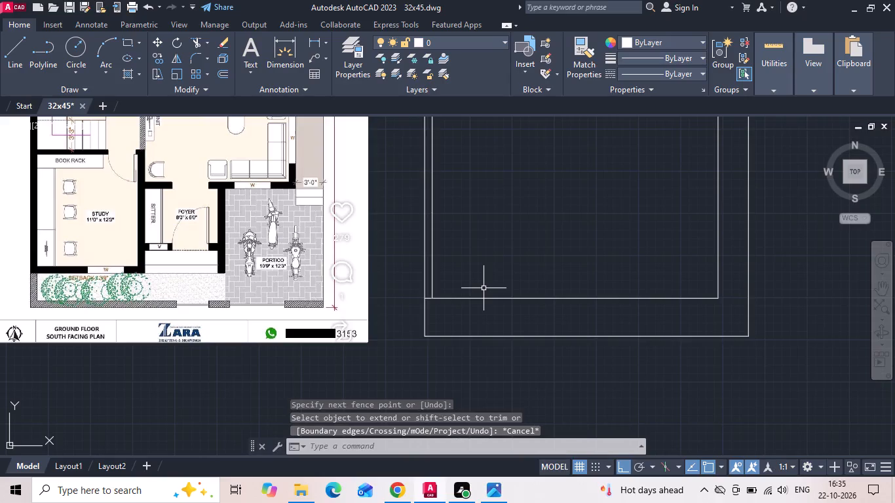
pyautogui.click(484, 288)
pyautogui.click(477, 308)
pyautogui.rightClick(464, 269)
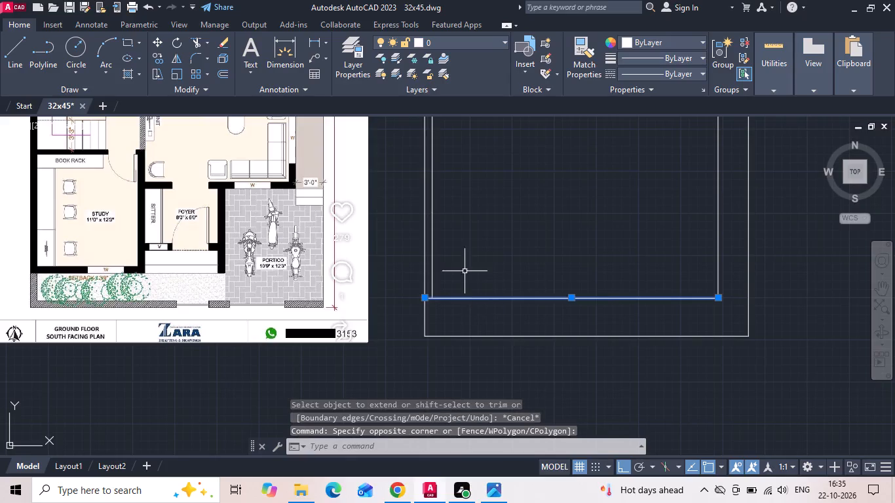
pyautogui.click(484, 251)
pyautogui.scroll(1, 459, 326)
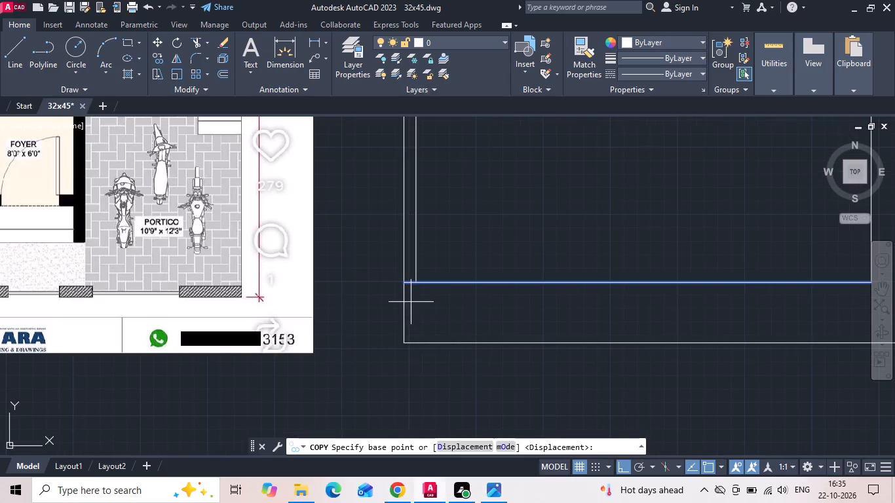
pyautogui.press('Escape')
# Copy the bottom inner line 3' downward, toward the front plot boundary.
pyautogui.moveTo(510, 308); pyautogui.dragTo(506, 298)
pyautogui.click(497, 260)
pyautogui.rightClick(497, 260)
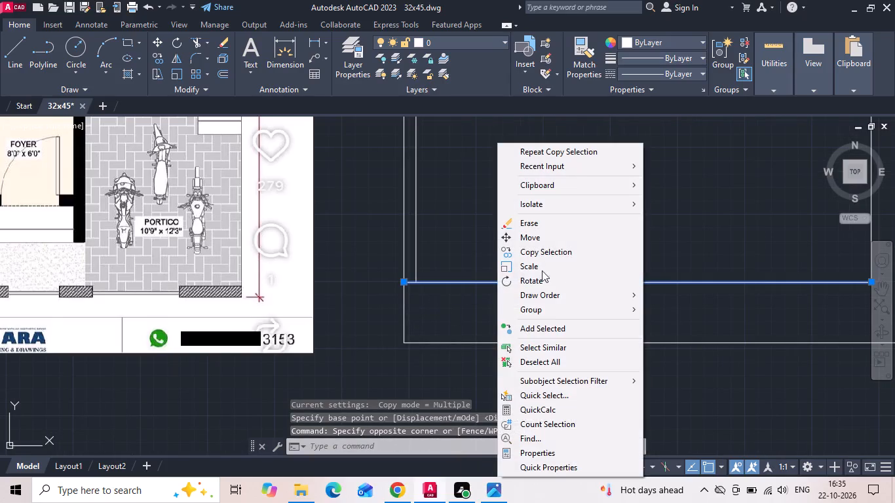
pyautogui.click(569, 255)
pyautogui.moveTo(549, 201); pyautogui.dragTo(552, 221)
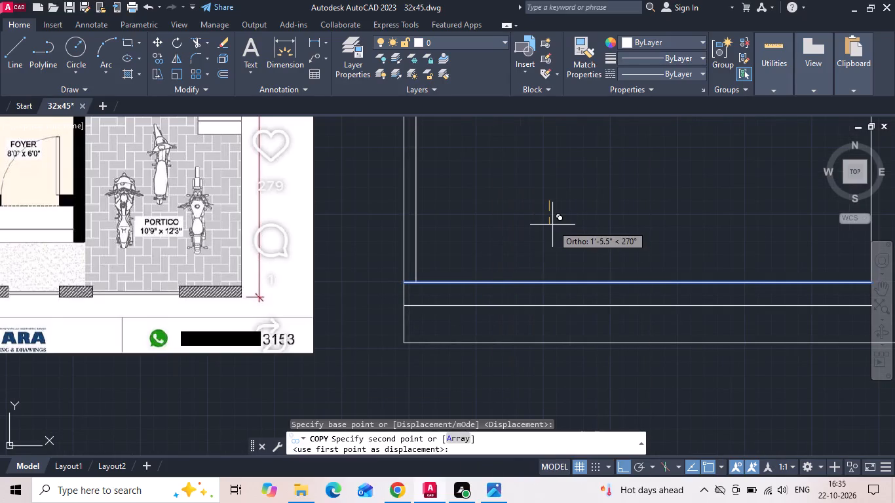
pyautogui.write("3'")
pyautogui.press('Return')
pyautogui.press('Escape')
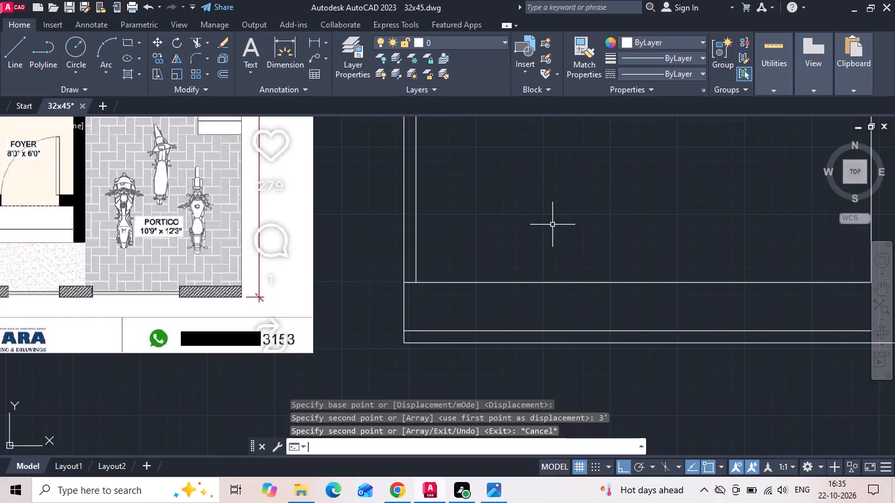
# Extend the left inner line down to meet the copied line near the front boundary.
pyautogui.write('ex')
pyautogui.press('space')
pyautogui.click(419, 267)
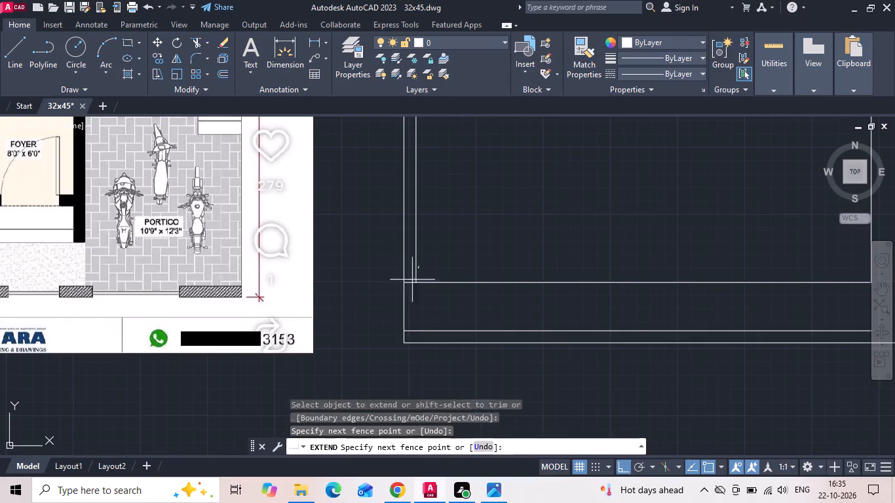
pyautogui.click(416, 271)
pyautogui.click(416, 266)
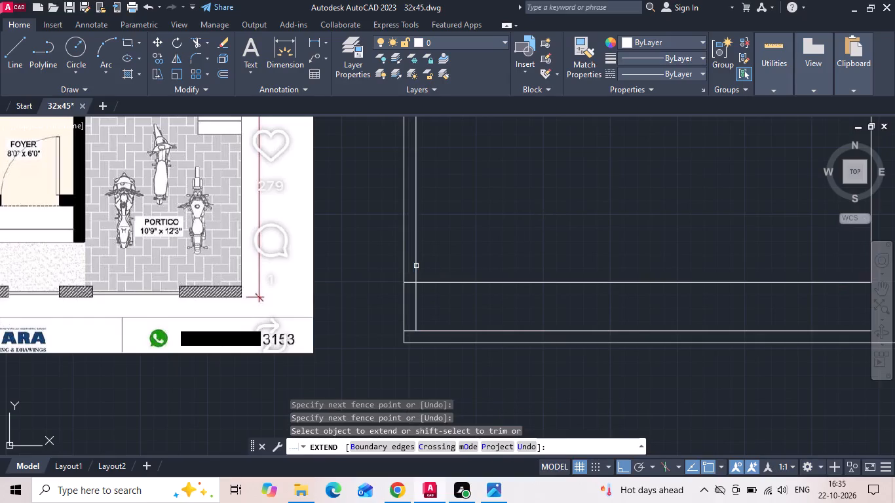
pyautogui.scroll(-1, 544, 249)
pyautogui.press('Escape')
pyautogui.moveTo(554, 197); pyautogui.dragTo(554, 247, button='middle')
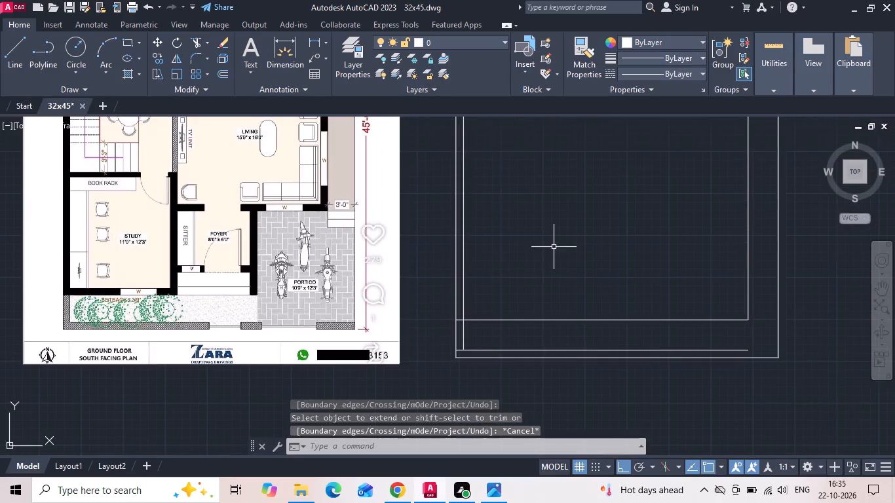
pyautogui.press('Escape')
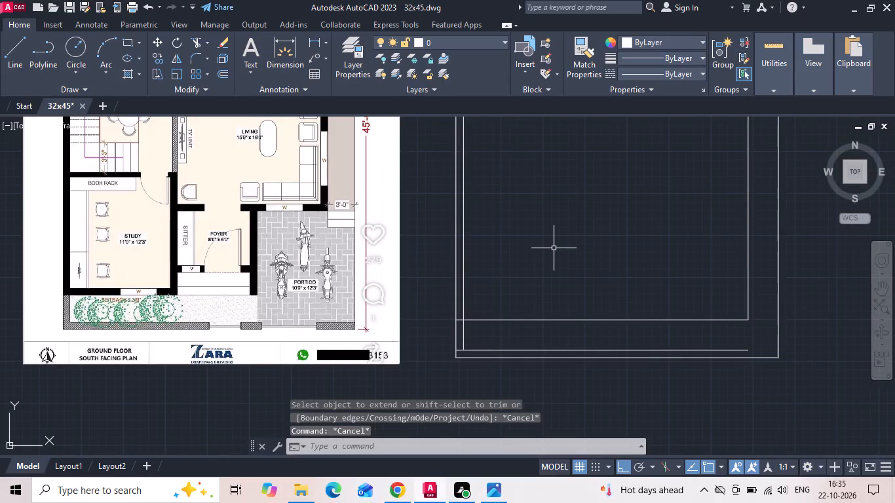
# Offset the house's right outer wall line and front outer wall line 9" inward for the wall thickness.
pyautogui.write('o 9')
pyautogui.press('space')
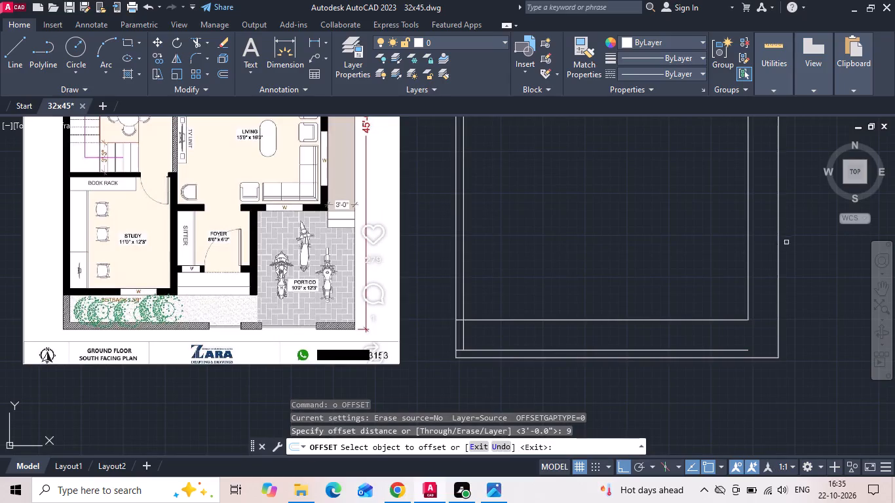
pyautogui.moveTo(750, 223); pyautogui.dragTo(728, 236)
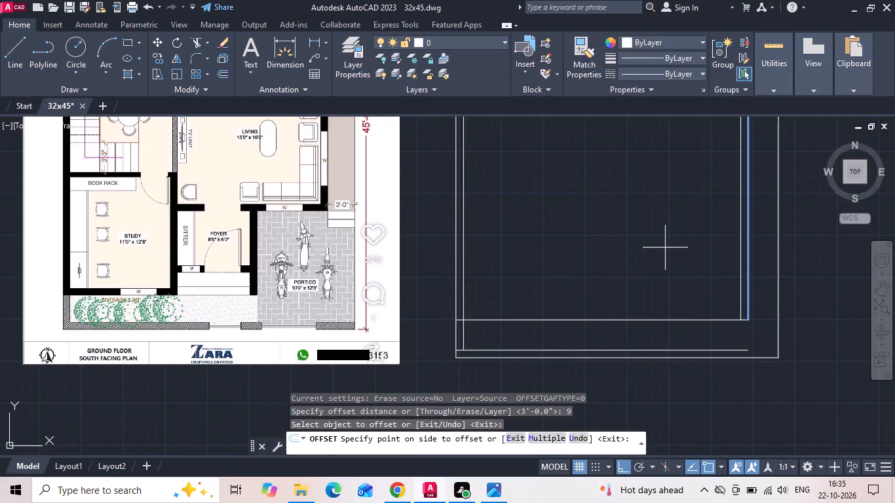
pyautogui.click(665, 248)
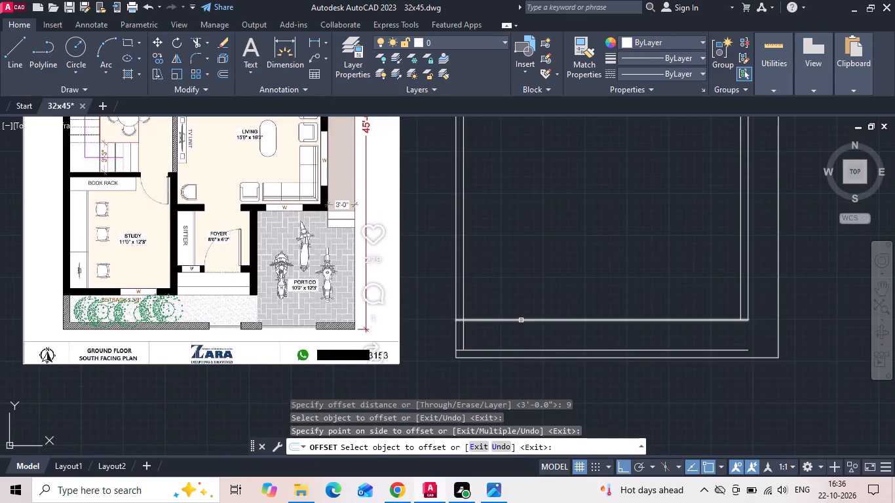
pyautogui.click(521, 320)
pyautogui.click(525, 282)
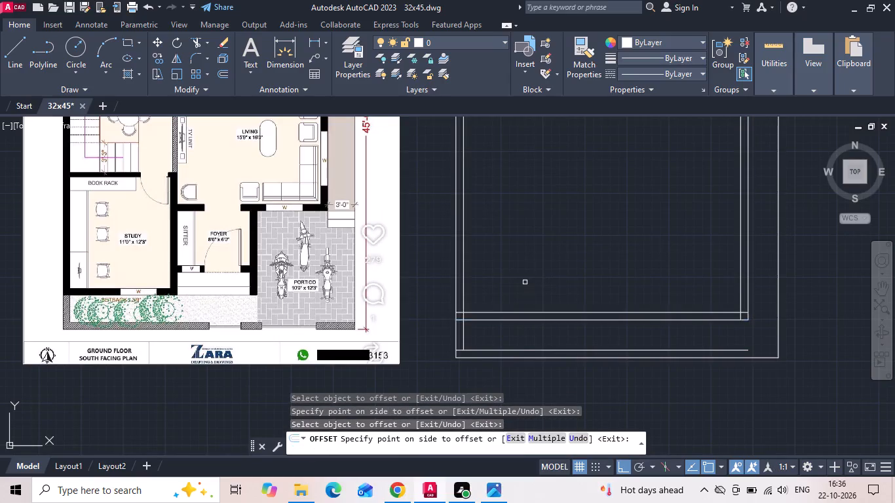
pyautogui.press('Escape')
# Fillet the two offset wall lines at zero radius to close the house's inner bottom-right corner.
pyautogui.write('f')
pyautogui.press('space')
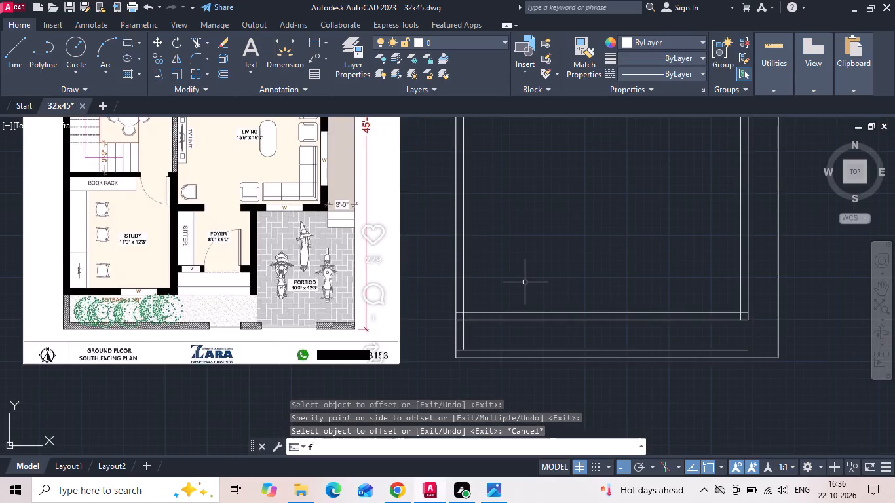
pyautogui.click(741, 295)
pyautogui.click(734, 311)
pyautogui.press('Escape')
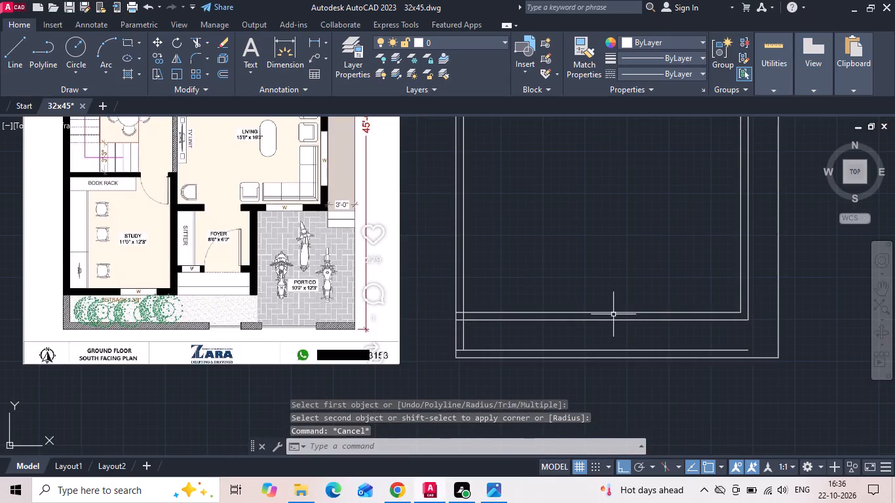
# Trim the overlapping wall lines at the house's bottom-left corner and at the front boundary wall's left corner, and save the drawing.
pyautogui.write('tr')
pyautogui.press('space')
pyautogui.press('space')
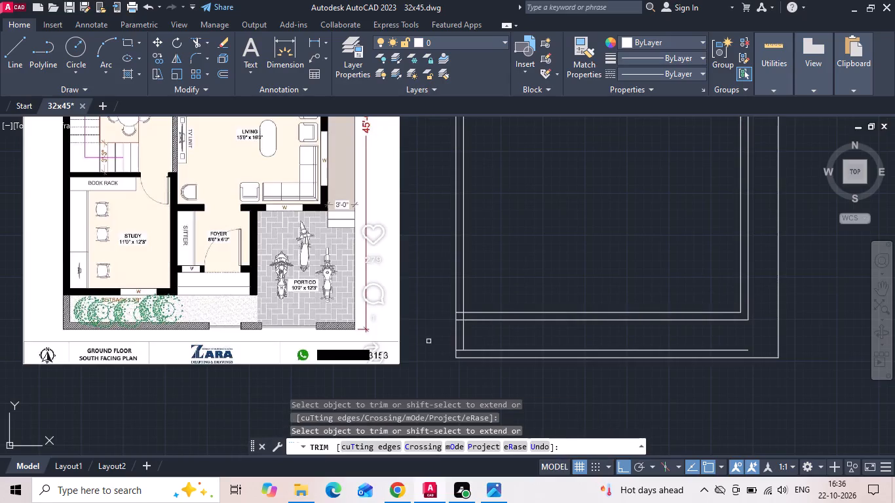
pyautogui.scroll(3, 435, 325)
pyautogui.moveTo(443, 280); pyautogui.dragTo(447, 283)
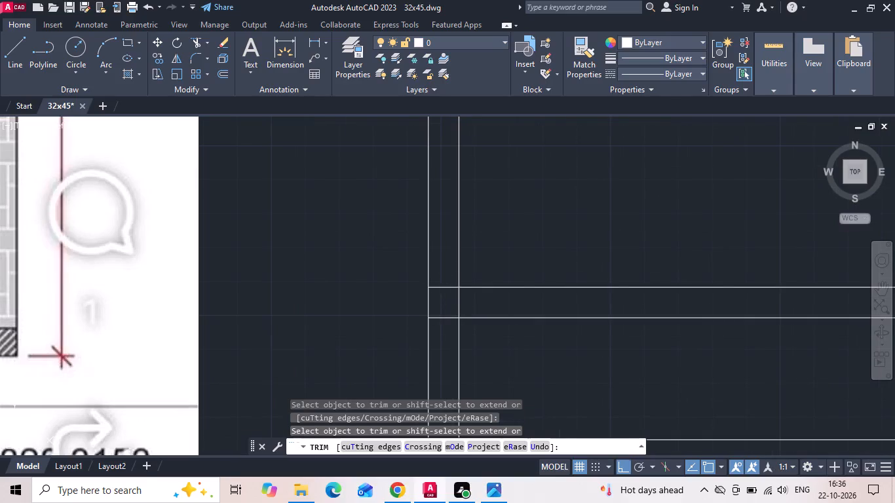
pyautogui.moveTo(447, 283); pyautogui.dragTo(486, 301)
pyautogui.scroll(-2, 512, 262)
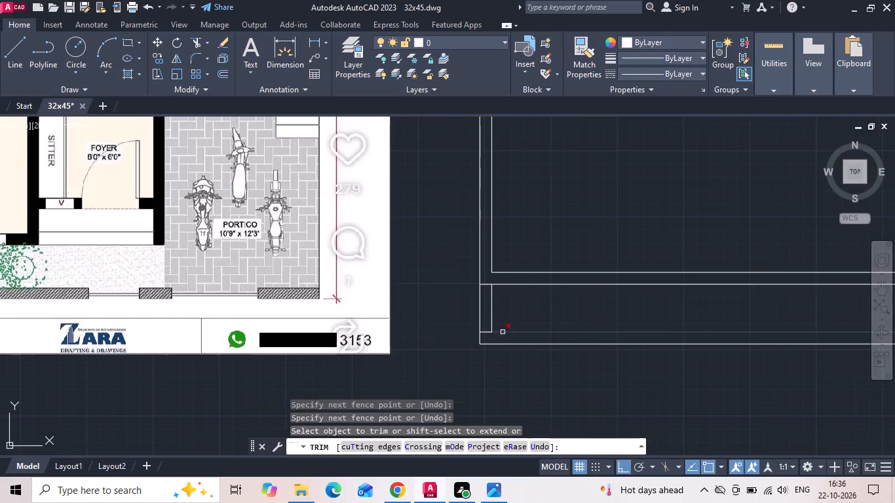
pyautogui.click(488, 333)
pyautogui.press('Escape')
pyautogui.hotkey('ctrl', 's')
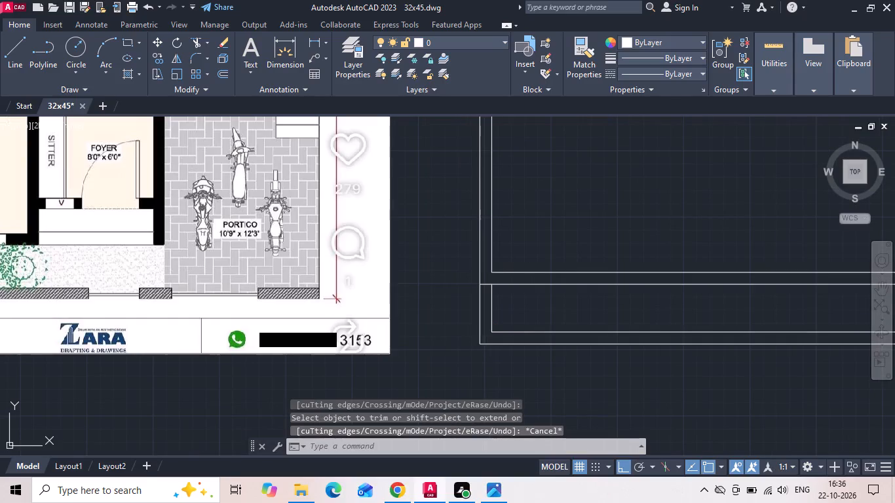
pyautogui.hotkey('ctrl', 's')
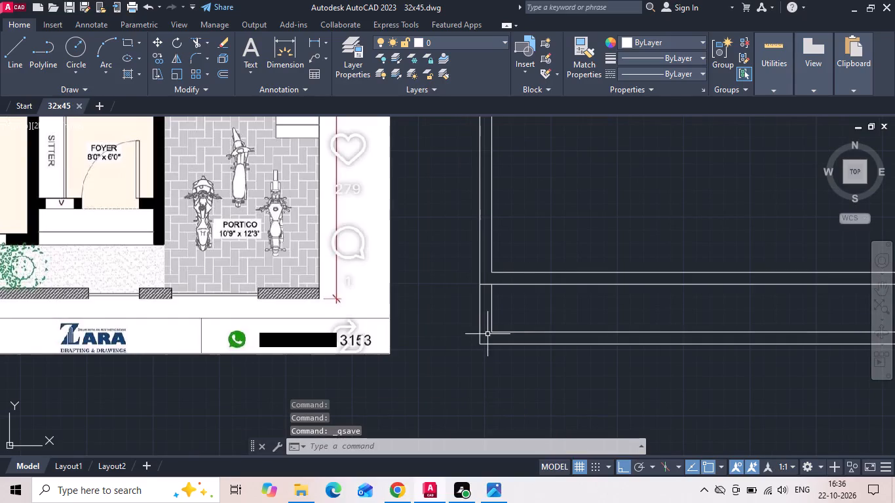
# Extend the front boundary wall's inner line to the right plot boundary and save the drawing.
pyautogui.scroll(-1, 473, 365)
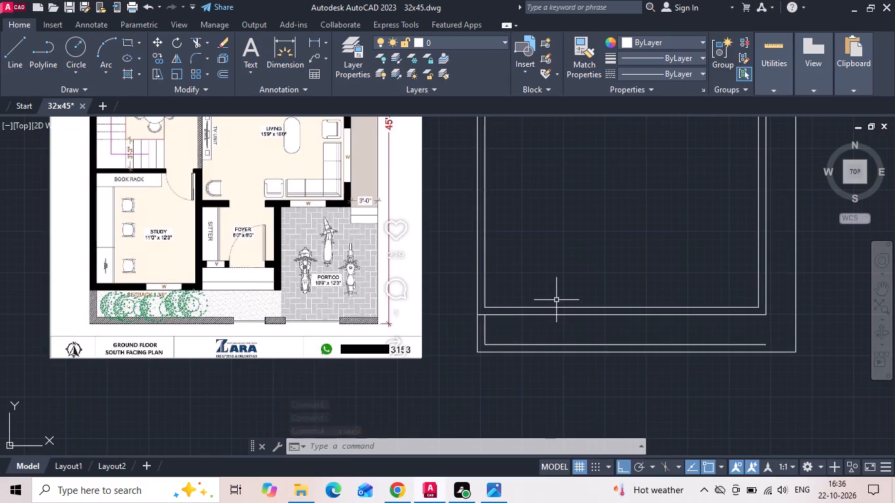
pyautogui.write('ex')
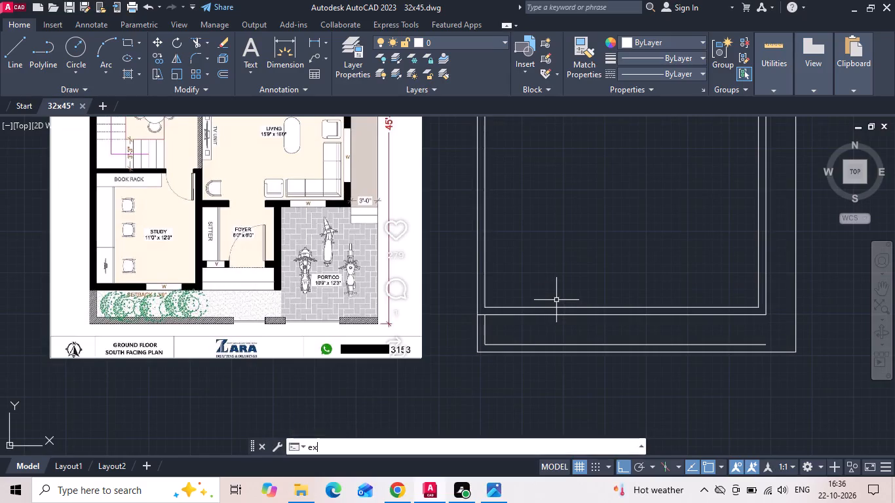
pyautogui.press('space')
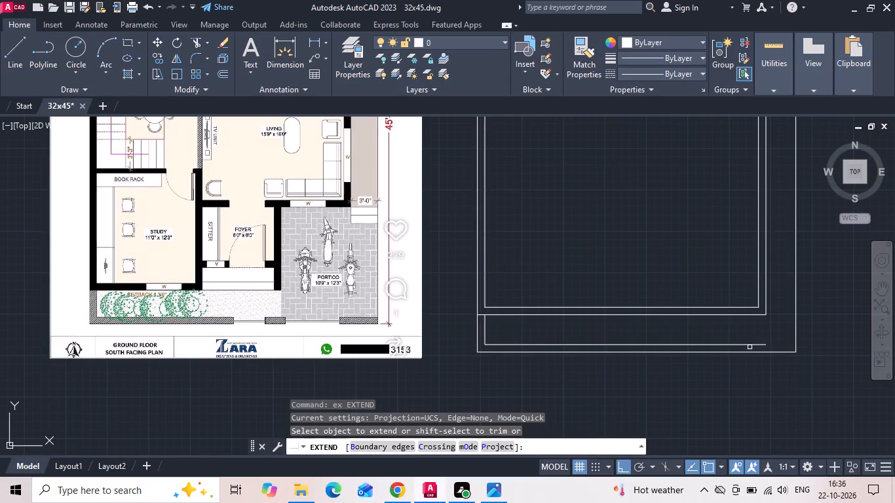
pyautogui.click(750, 346)
pyautogui.press('Escape')
pyautogui.hotkey('ctrl', 's')
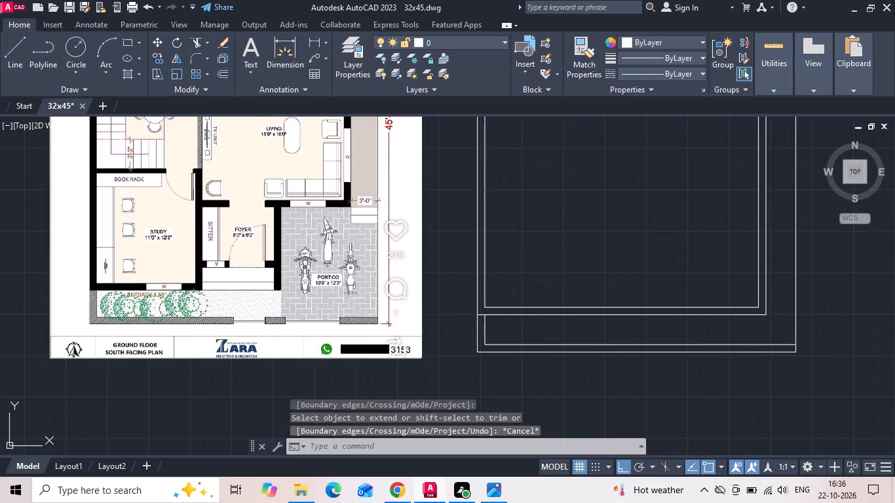
# Save the drawing.
pyautogui.scroll(-2, 706, 358)
pyautogui.scroll(2, 488, 250)
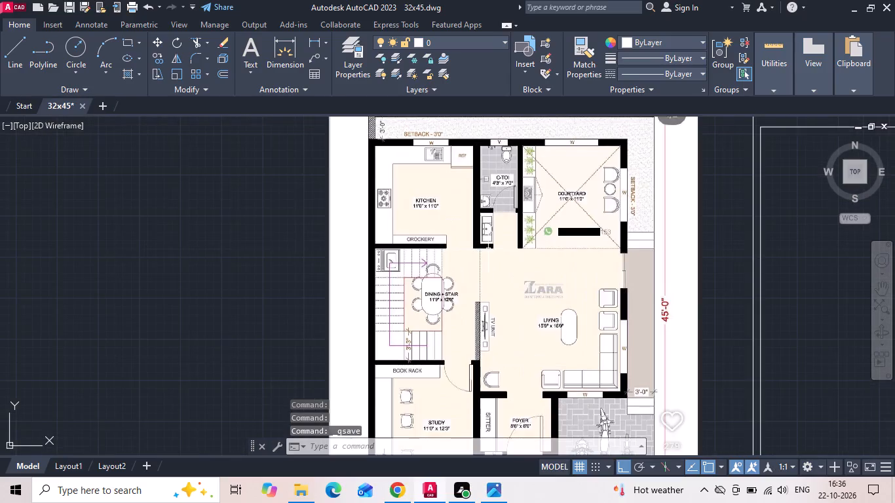
pyautogui.moveTo(497, 246); pyautogui.dragTo(368, 307, button='middle')
pyautogui.scroll(1, 271, 233)
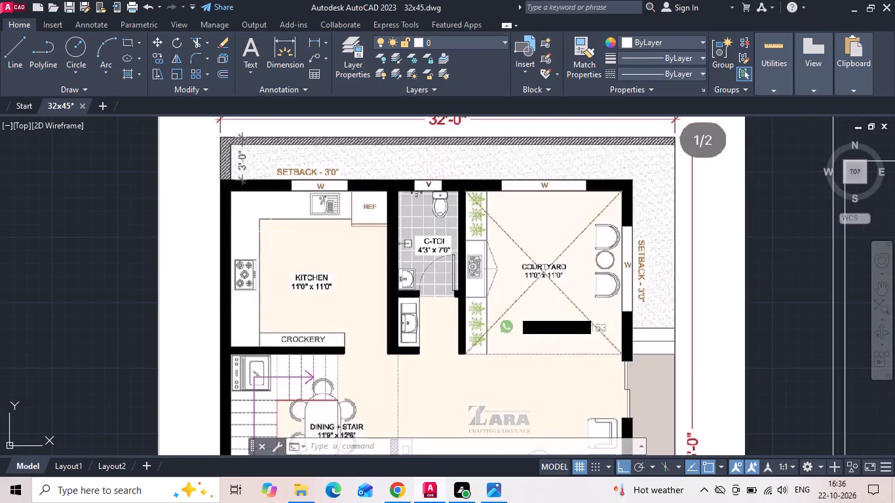
pyautogui.hotkey('ctrl', 's')
pyautogui.press('Escape')
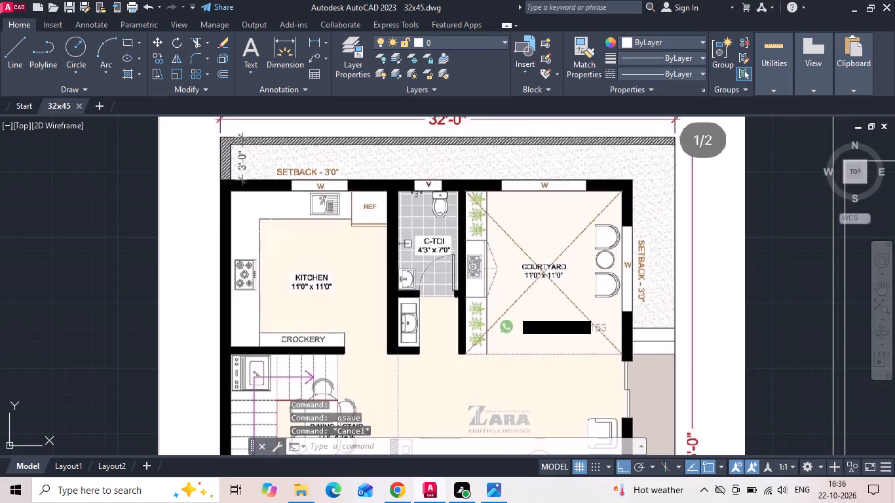
pyautogui.hotkey('ctrl', 's')
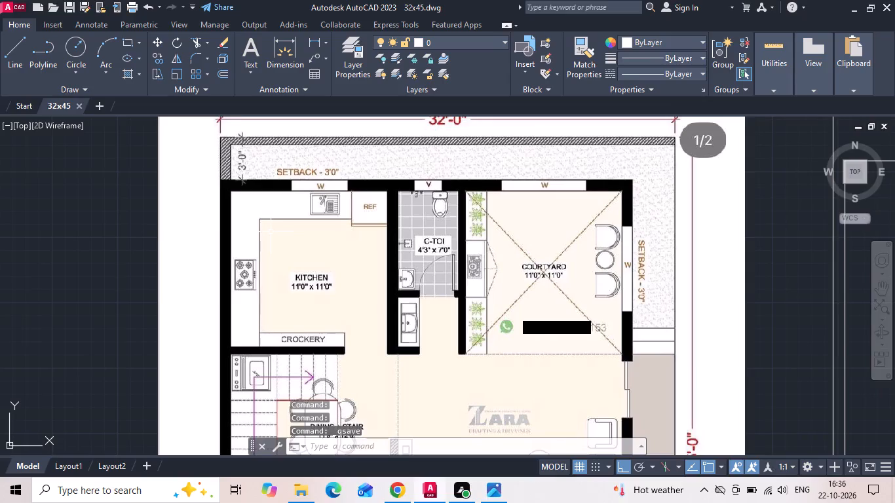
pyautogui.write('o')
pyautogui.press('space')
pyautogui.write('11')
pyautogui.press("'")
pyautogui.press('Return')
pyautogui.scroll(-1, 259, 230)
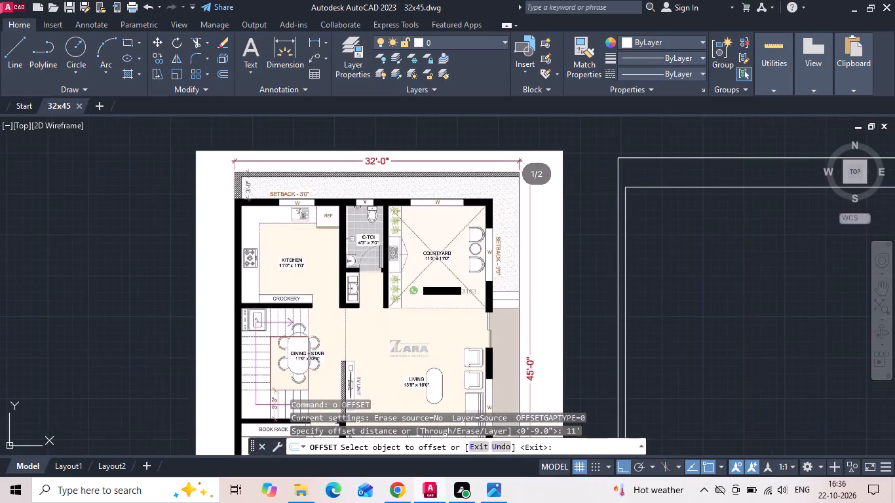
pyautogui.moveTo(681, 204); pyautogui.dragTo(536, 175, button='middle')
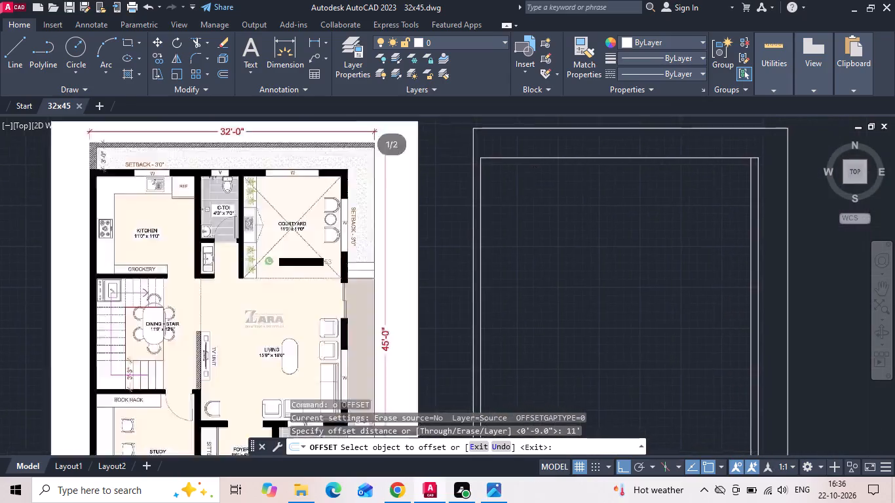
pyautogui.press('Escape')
# Offset the house's rear outer wall line 9" inward for the wall thickness.
pyautogui.write('o 9')
pyautogui.press('space')
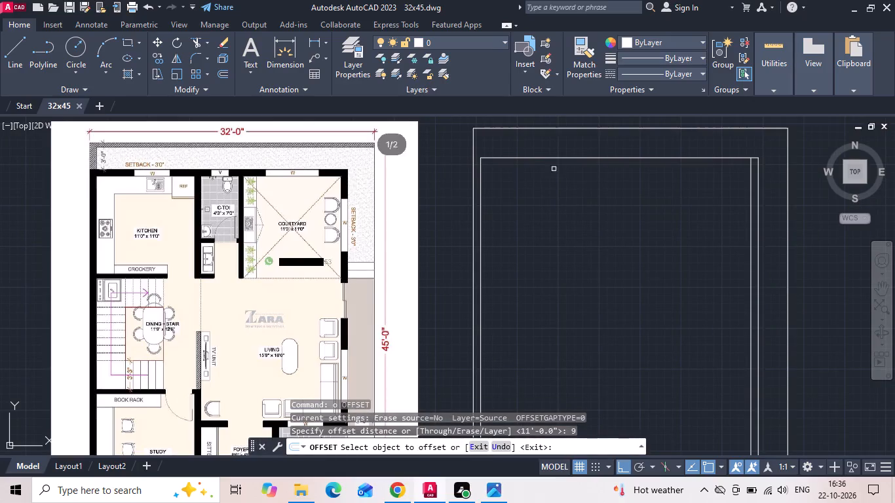
pyautogui.click(558, 158)
pyautogui.click(556, 212)
pyautogui.press('Escape')
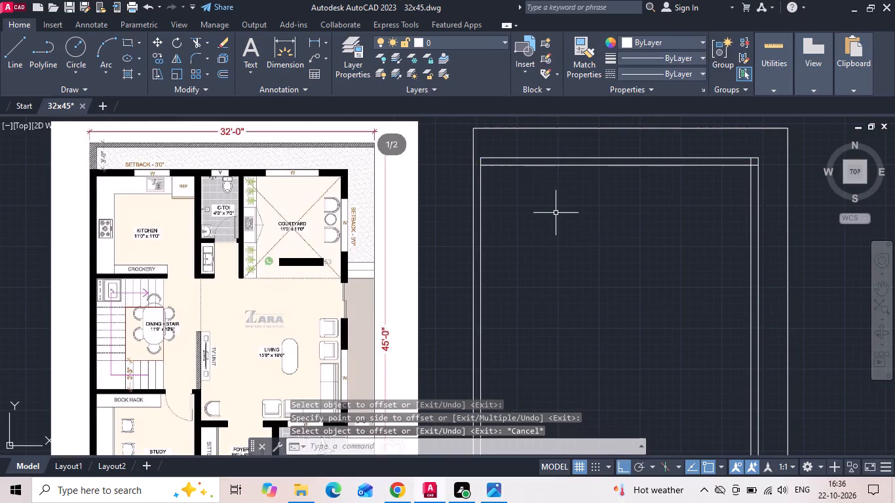
# Extend the house's rear outer wall line to the left plot boundary line.
pyautogui.press('e')
pyautogui.press('x')
pyautogui.press('space')
pyautogui.click(489, 157)
pyautogui.press('Escape')
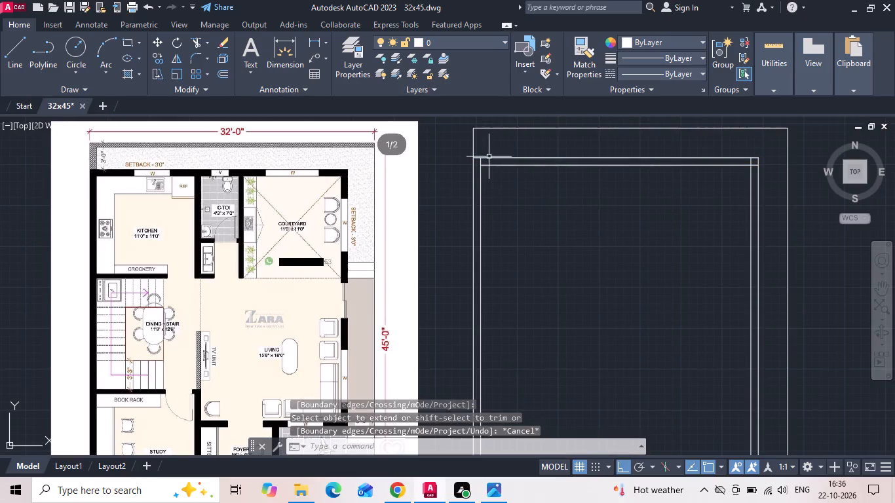
# Fillet the rear inner wall line with the left and right inner wall lines at zero radius, and save the drawing.
pyautogui.press('f')
pyautogui.press('space')
pyautogui.click(498, 166)
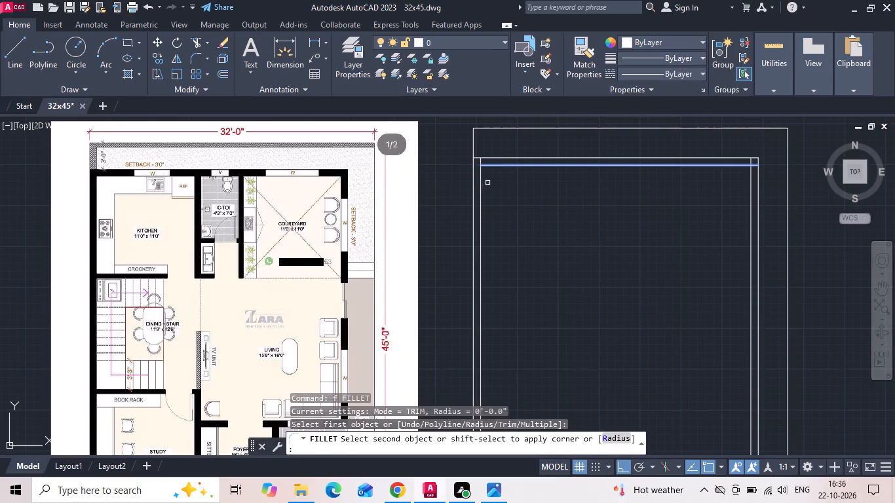
pyautogui.click(482, 189)
pyautogui.press('space')
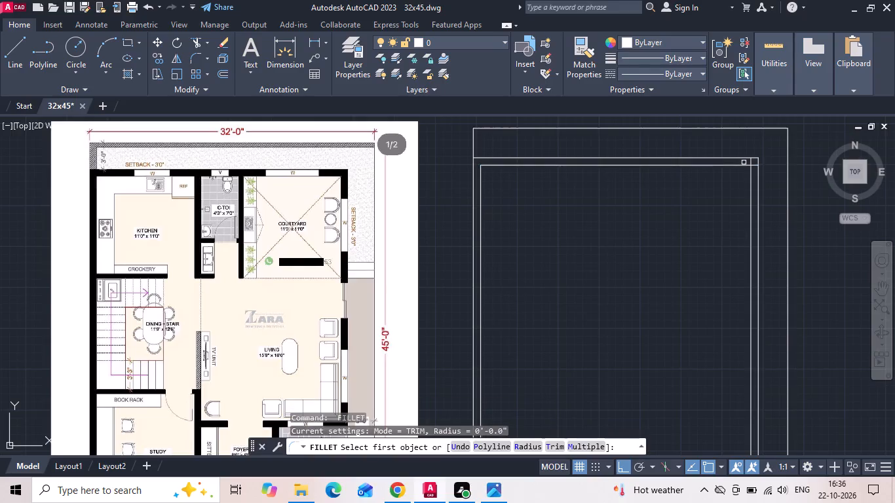
pyautogui.click(746, 165)
pyautogui.click(752, 186)
pyautogui.press('Escape')
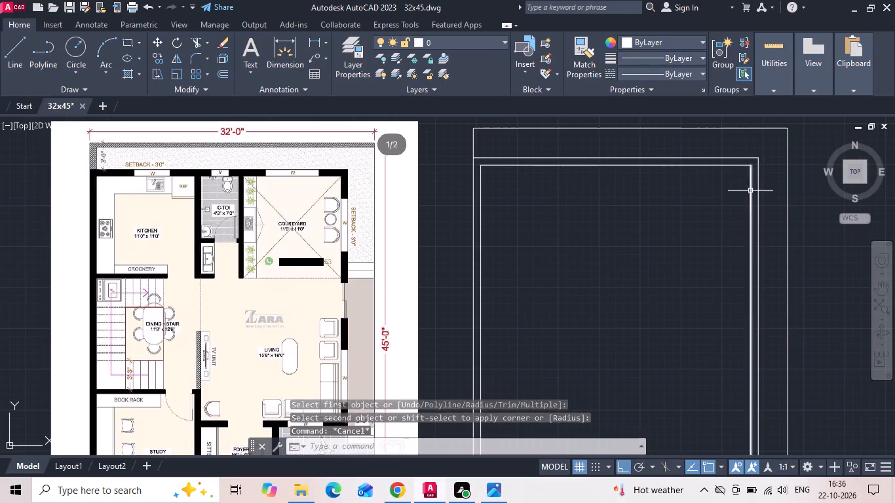
pyautogui.hotkey('ctrl', 's')
# Offset the rear and left inner wall lines 11' inward to set out the 11' x 11' kitchen.
pyautogui.write("o 11'")
pyautogui.press('Return')
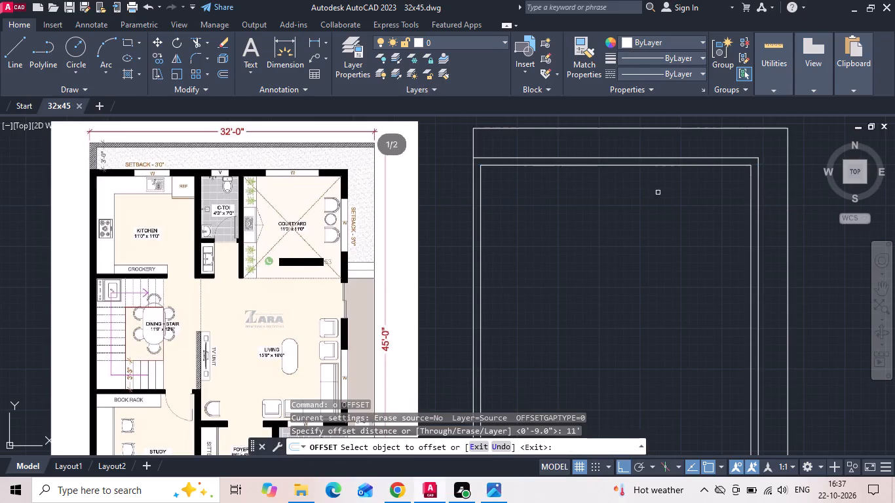
pyautogui.moveTo(502, 164); pyautogui.dragTo(504, 170)
pyautogui.click(506, 236)
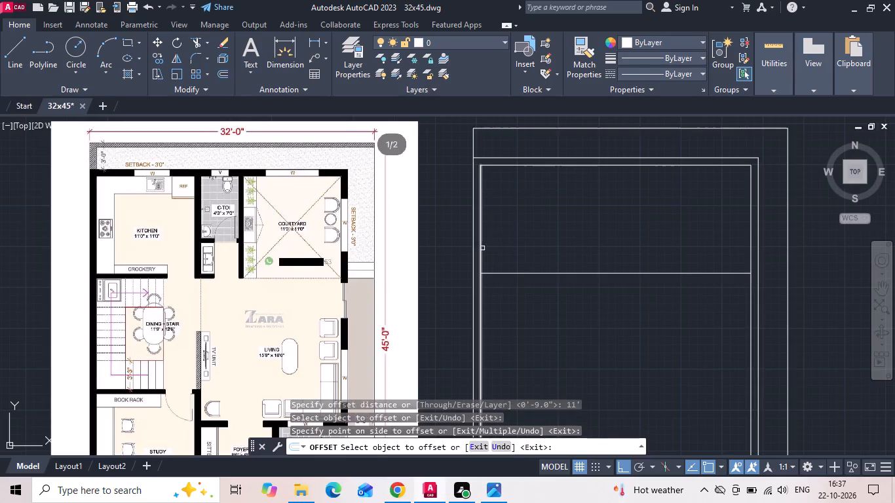
pyautogui.click(480, 249)
pyautogui.click(520, 233)
pyautogui.press('Escape')
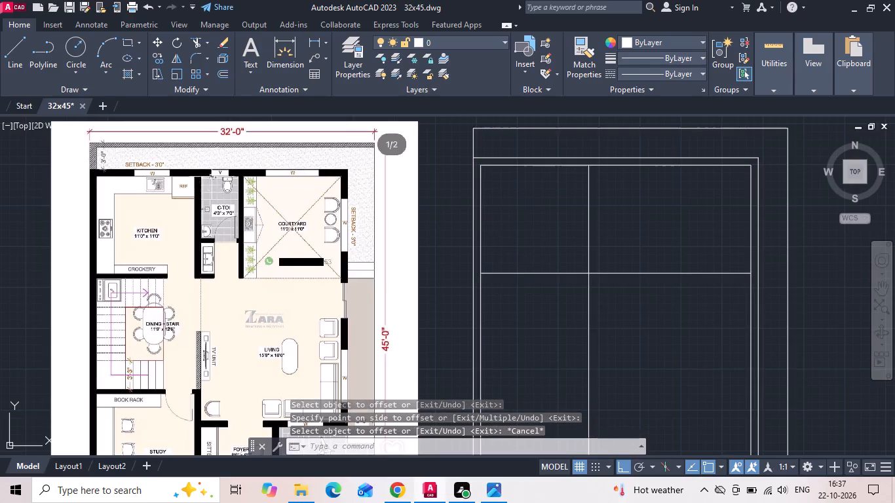
# Offset the house's right inner wall line 11' inward to mark the courtyard's width.
pyautogui.click(313, 47)
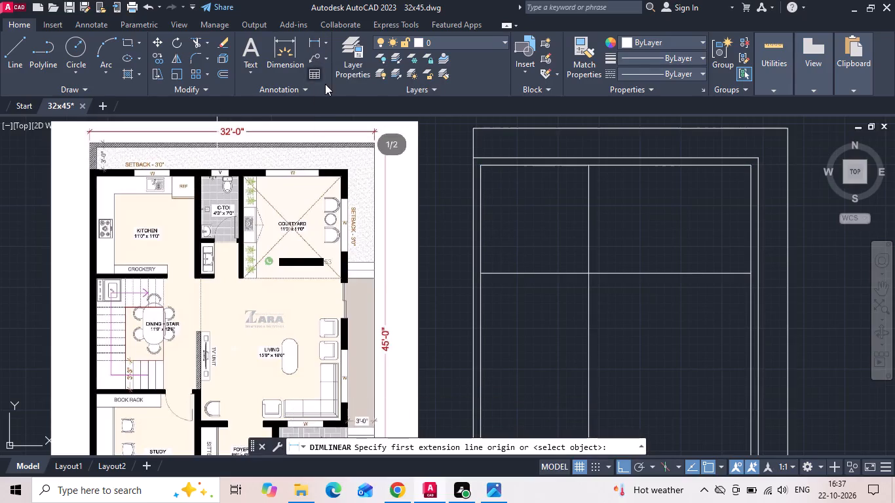
pyautogui.press('Escape')
pyautogui.scroll(1, 313, 232)
pyautogui.write('o')
pyautogui.press('space')
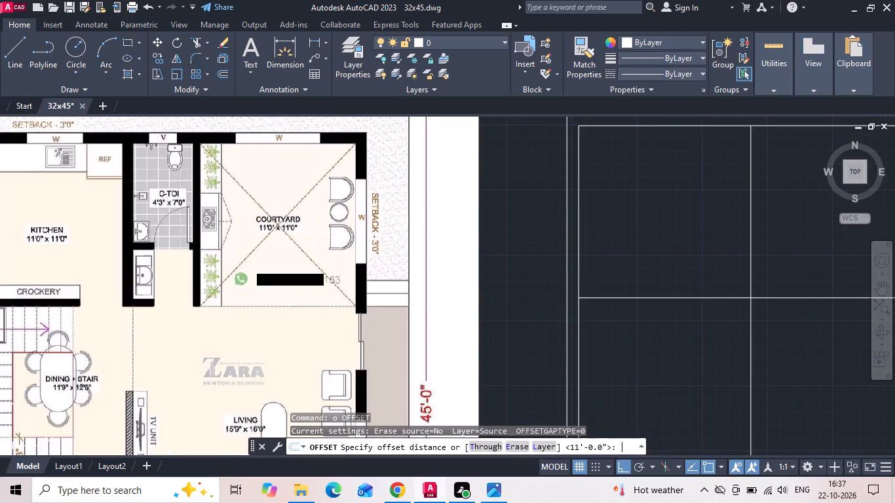
pyautogui.write("11'")
pyautogui.press('Return')
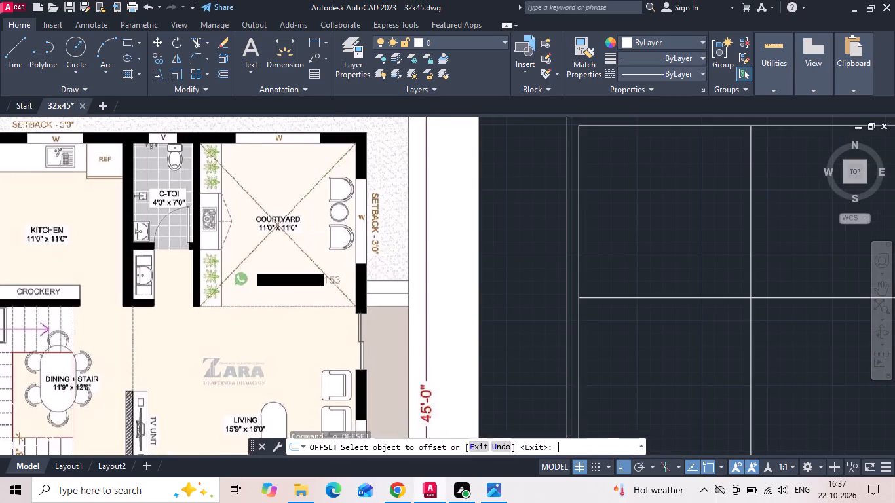
pyautogui.scroll(-1, 312, 233)
pyautogui.click(750, 230)
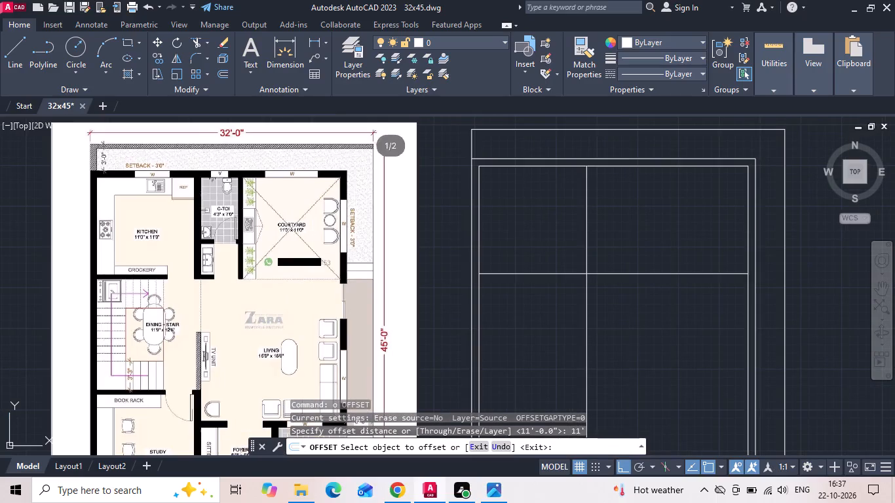
pyautogui.click(695, 225)
pyautogui.press('Escape')
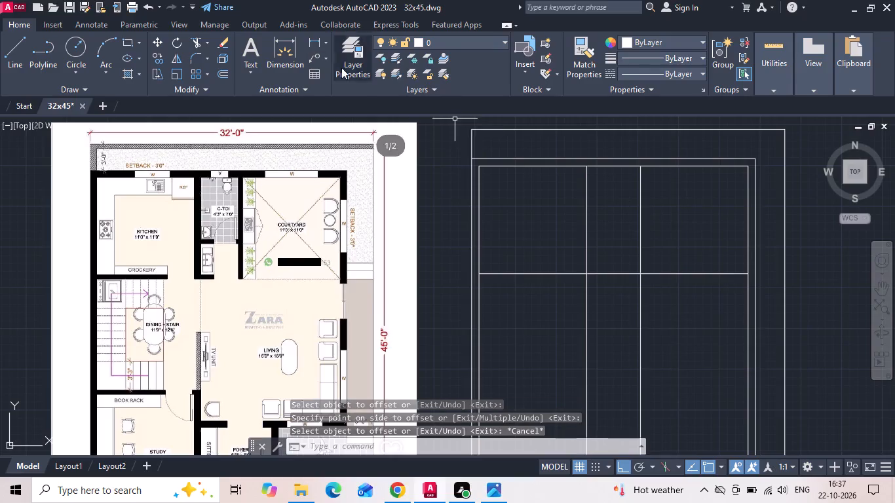
# Dimension the horizontal gap between the kitchen and courtyard lines.
pyautogui.click(312, 35)
pyautogui.scroll(1, 660, 202)
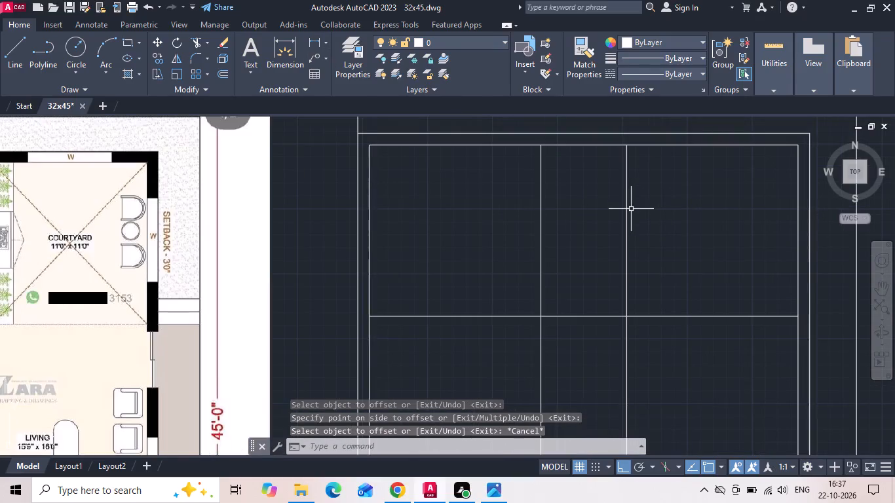
pyautogui.press('d')
pyautogui.press('l')
pyautogui.write('i')
pyautogui.press('space')
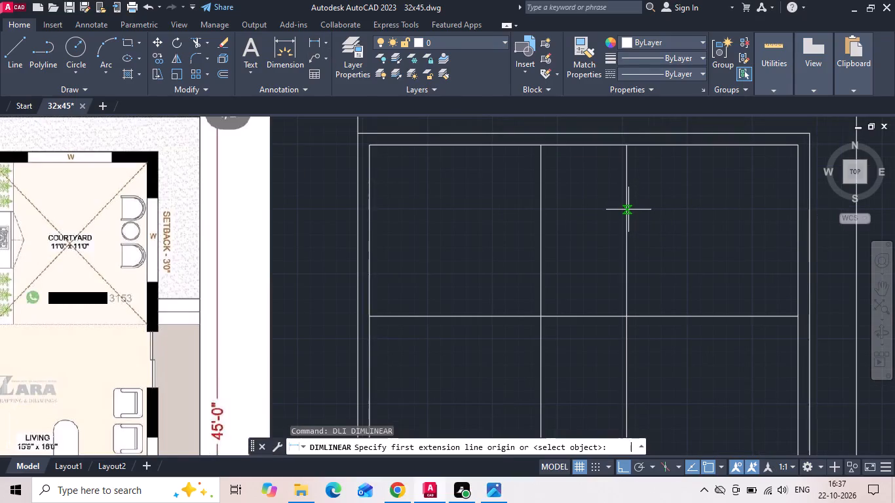
pyautogui.click(628, 210)
pyautogui.click(541, 213)
pyautogui.scroll(1, 581, 212)
pyautogui.click(581, 211)
# Offset the kitchen's right vertical line 9" towards the courtyard for the wall thickness.
pyautogui.write('o 9')
pyautogui.press('space')
pyautogui.moveTo(516, 269); pyautogui.dragTo(546, 253)
pyautogui.click(552, 246)
pyautogui.press('Escape')
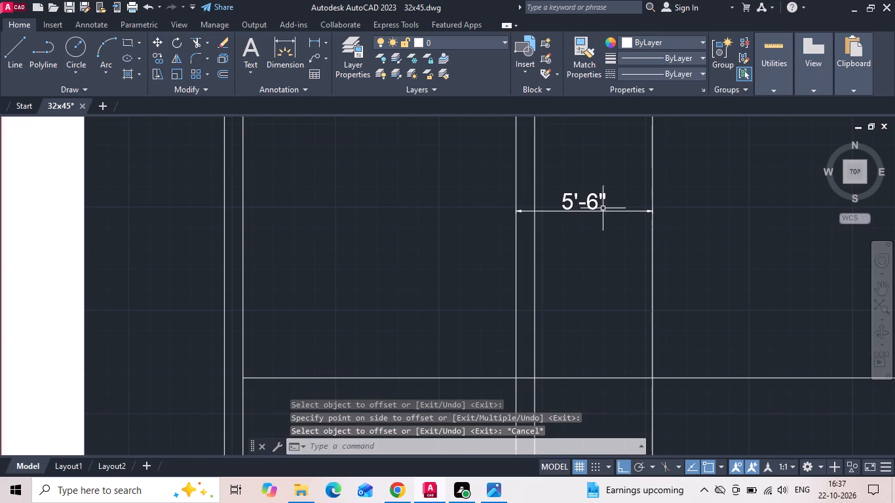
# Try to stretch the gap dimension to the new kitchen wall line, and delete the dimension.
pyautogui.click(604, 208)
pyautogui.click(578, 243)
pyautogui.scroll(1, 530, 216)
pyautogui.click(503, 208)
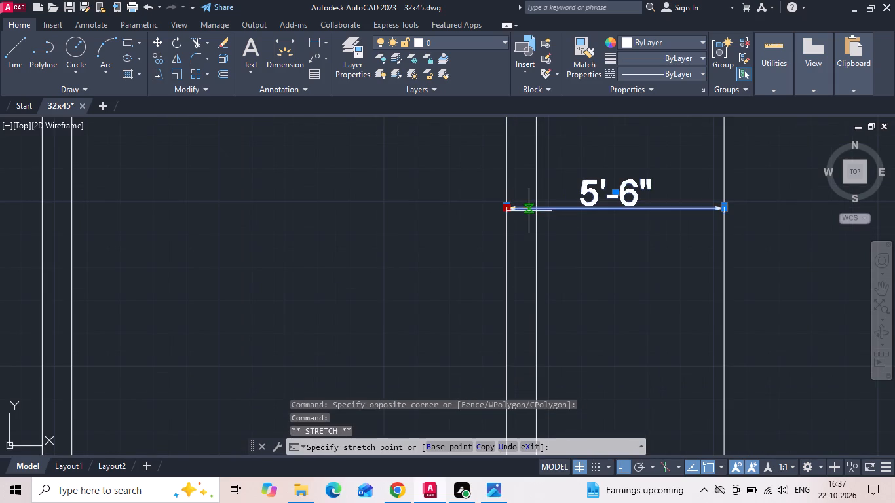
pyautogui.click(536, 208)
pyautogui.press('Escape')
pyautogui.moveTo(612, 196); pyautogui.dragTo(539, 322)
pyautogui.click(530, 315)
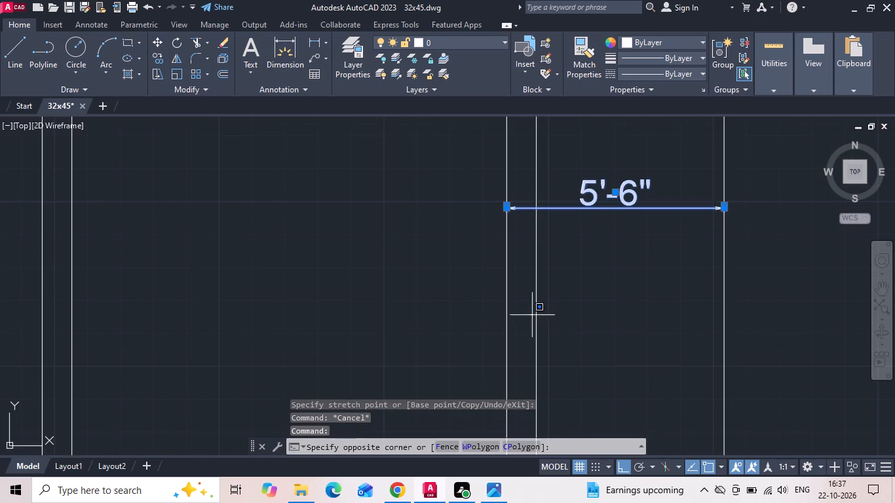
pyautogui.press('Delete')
# Dimension the gap between the kitchen wall's outer face and the courtyard line.
pyautogui.write('dl')
pyautogui.write('i')
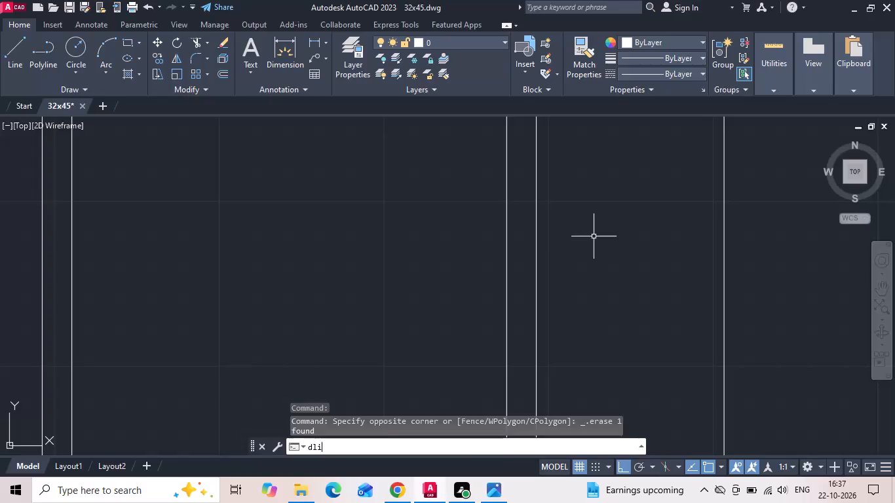
pyautogui.press('space')
pyautogui.click(543, 222)
pyautogui.click(725, 223)
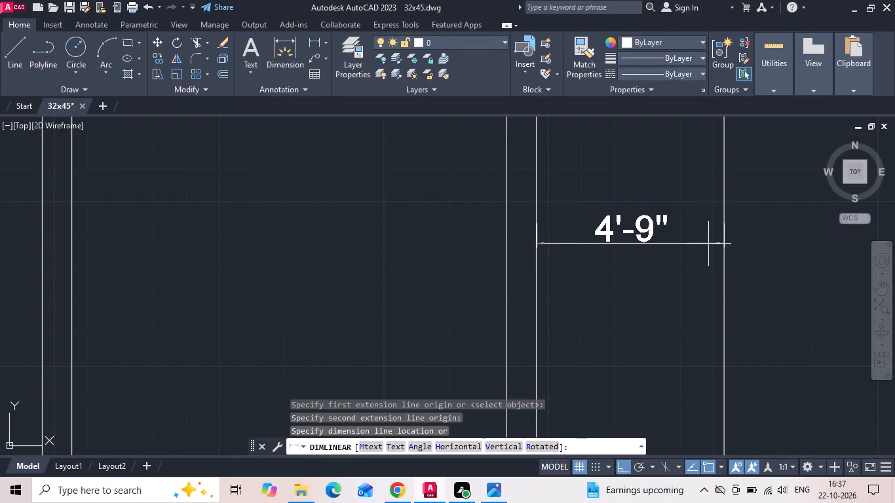
pyautogui.click(701, 245)
pyautogui.press('Escape')
# Offset the courtyard's vertical line 6" towards the kitchen for the toilet partition wall.
pyautogui.press('o')
pyautogui.press('space')
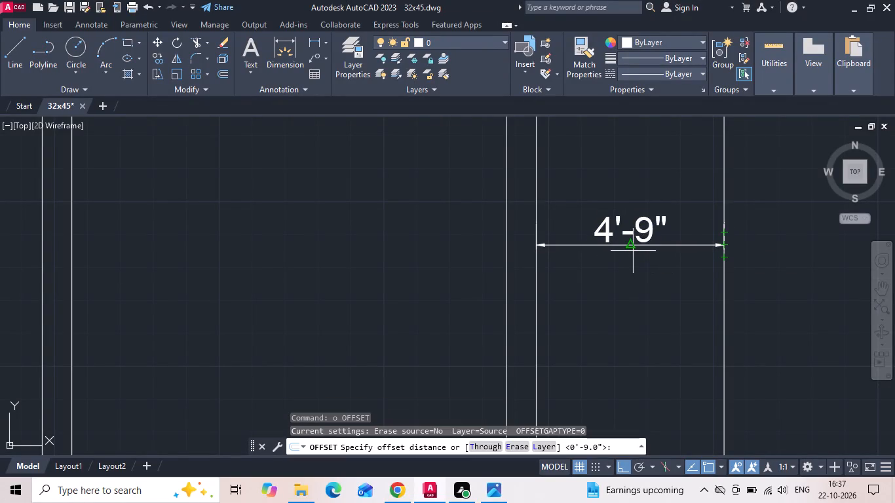
pyautogui.write('6')
pyautogui.press('space')
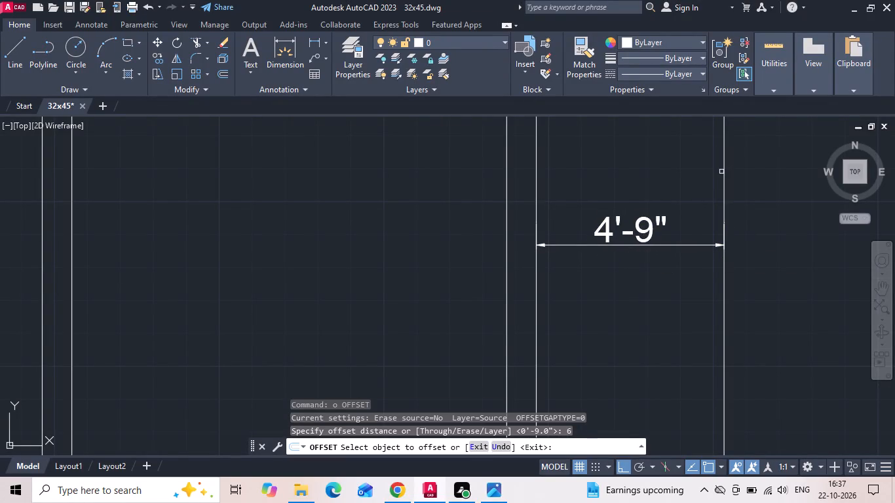
pyautogui.moveTo(725, 171); pyautogui.dragTo(704, 174)
pyautogui.click(672, 178)
pyautogui.press('Escape')
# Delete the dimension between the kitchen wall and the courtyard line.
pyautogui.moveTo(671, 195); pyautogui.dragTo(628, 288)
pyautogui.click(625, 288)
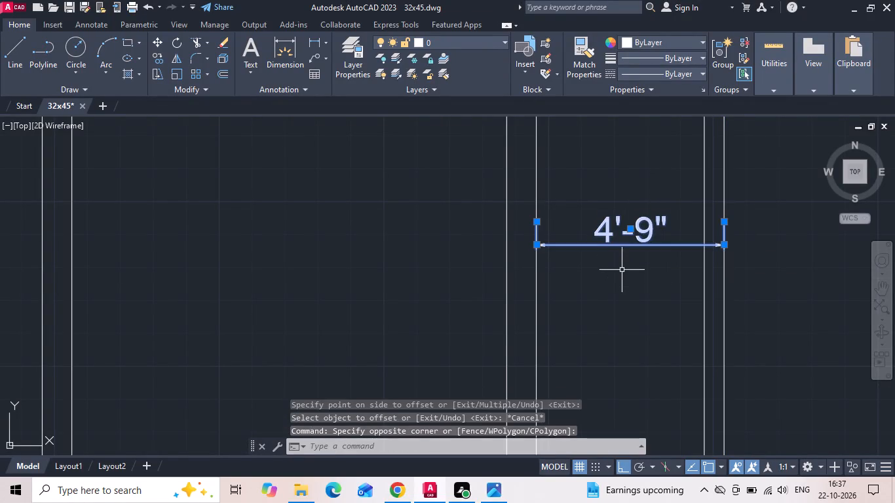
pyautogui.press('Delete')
# Offset the rear inner wall line 7' inward to mark the length of the common toilet.
pyautogui.scroll(-4, 622, 267)
pyautogui.scroll(2, 288, 272)
pyautogui.moveTo(526, 265); pyautogui.dragTo(433, 206, button='middle')
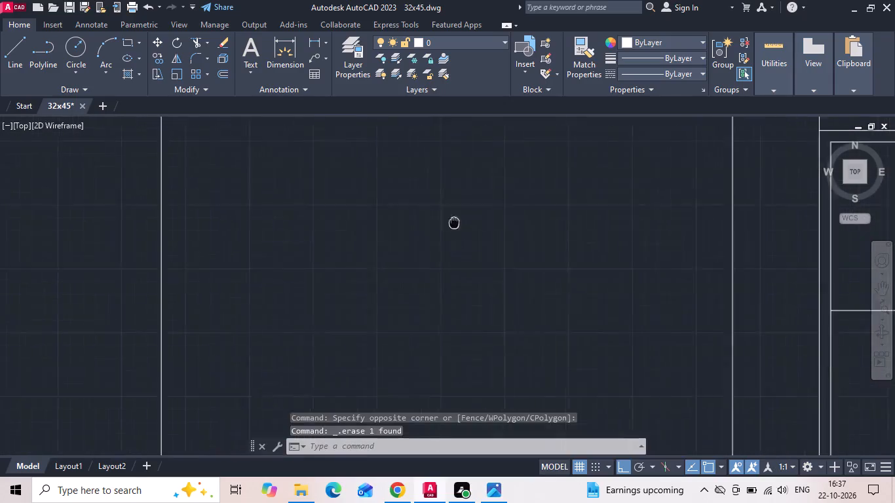
pyautogui.moveTo(433, 206); pyautogui.dragTo(392, 191, button='middle')
pyautogui.scroll(-1, 221, 251)
pyautogui.scroll(1, 720, 182)
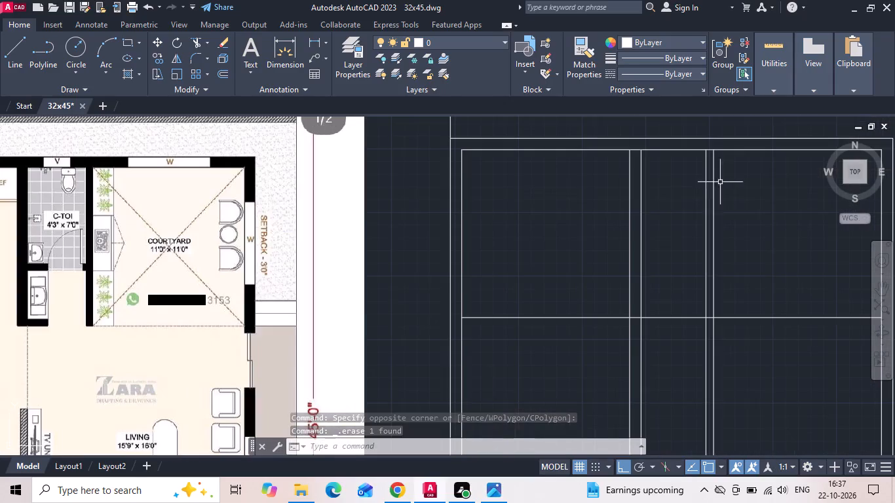
pyautogui.press('Escape')
pyautogui.press('o')
pyautogui.press('space')
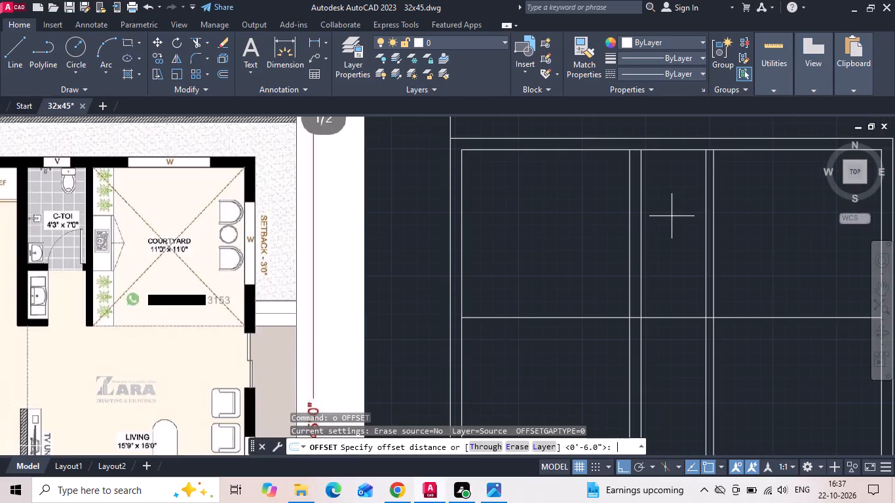
pyautogui.write("7'")
pyautogui.press('Return')
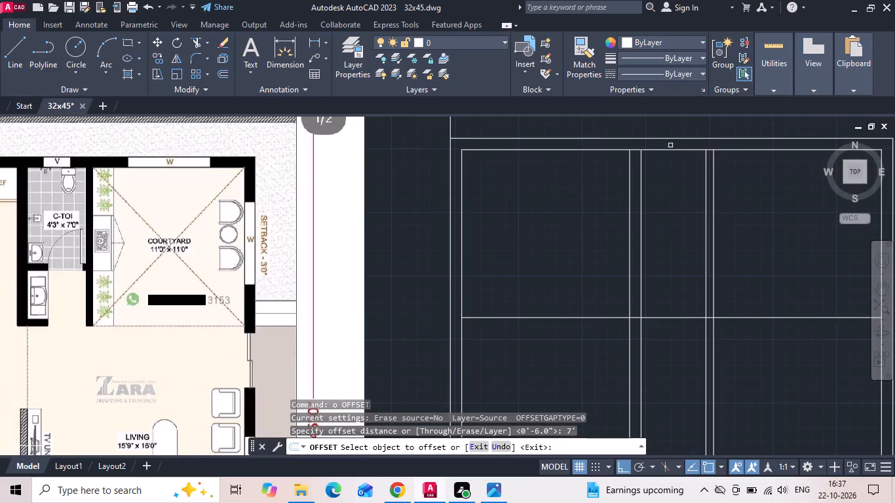
pyautogui.moveTo(671, 149); pyautogui.dragTo(671, 157)
pyautogui.click(667, 215)
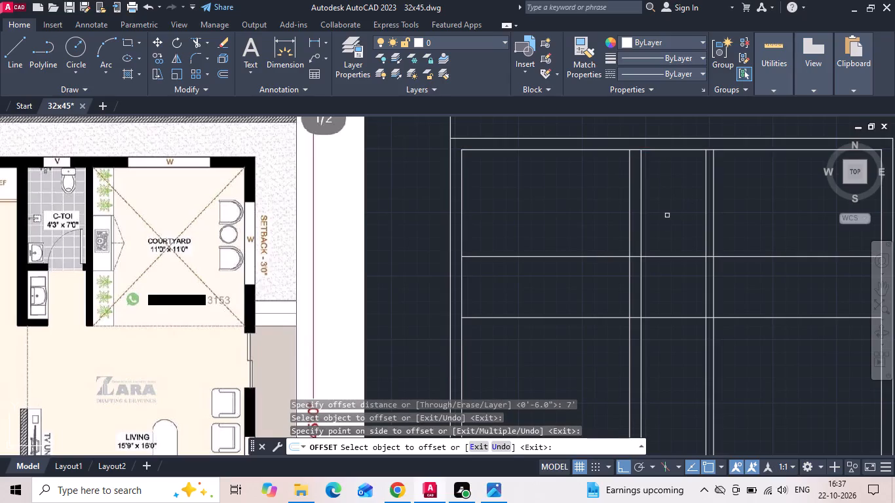
# Offset the front wall lines of the common toilet and the kitchen 6" towards the front to give both walls thickness.
pyautogui.press('Escape')
pyautogui.write('o')
pyautogui.press('space')
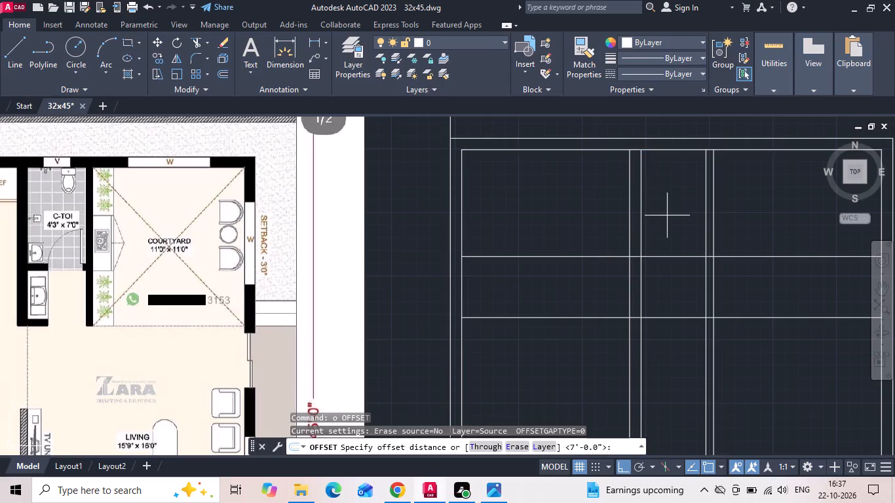
pyautogui.write('6')
pyautogui.press('space')
pyautogui.click(658, 257)
pyautogui.click(657, 300)
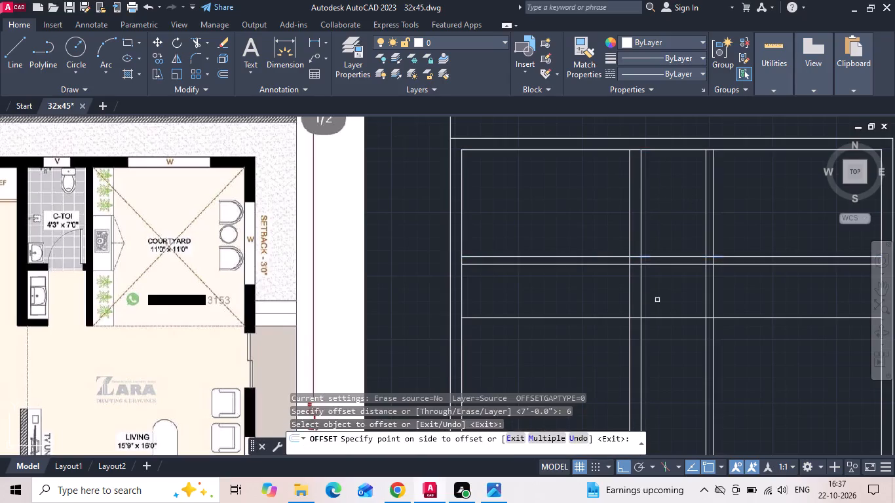
pyautogui.moveTo(666, 299); pyautogui.dragTo(684, 249, button='middle')
pyautogui.scroll(-1, 683, 277)
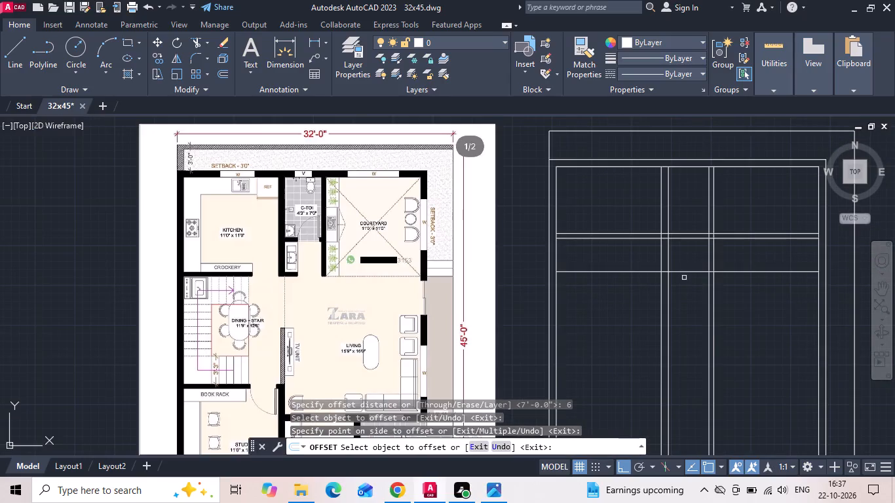
pyautogui.moveTo(624, 271); pyautogui.dragTo(621, 287)
pyautogui.click(617, 293)
pyautogui.press('Escape')
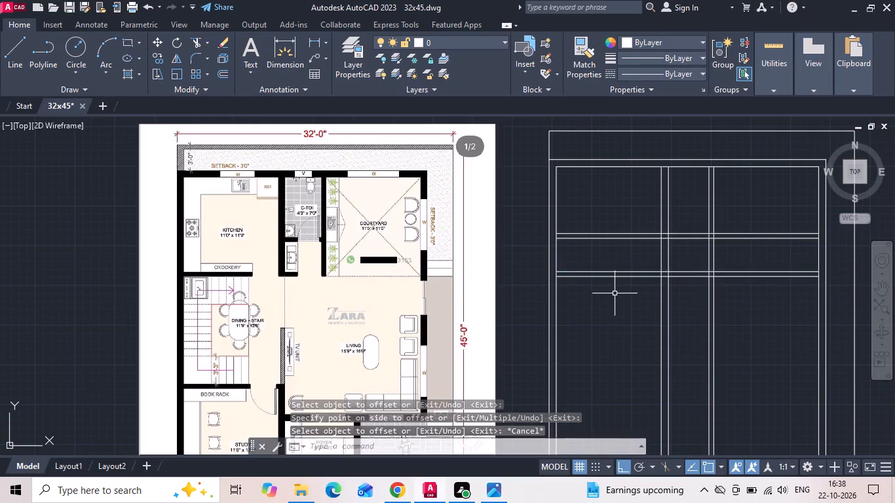
# Trim the toilet wall lines outside the toilet, the kitchen wall lines across the courtyard, and the vertical lines in front of the kitchen.
pyautogui.press('t')
pyautogui.press('r')
pyautogui.press('space')
pyautogui.moveTo(611, 253); pyautogui.dragTo(613, 210)
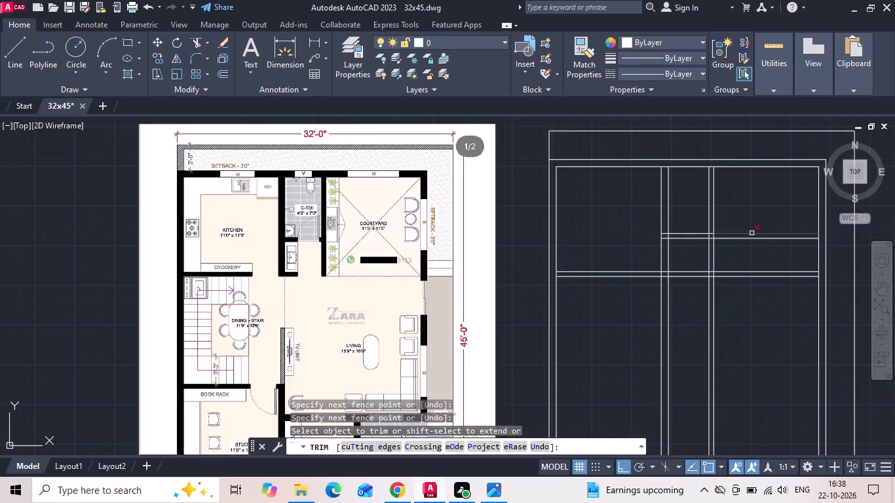
pyautogui.moveTo(752, 227); pyautogui.dragTo(757, 245)
pyautogui.moveTo(744, 321); pyautogui.dragTo(628, 326)
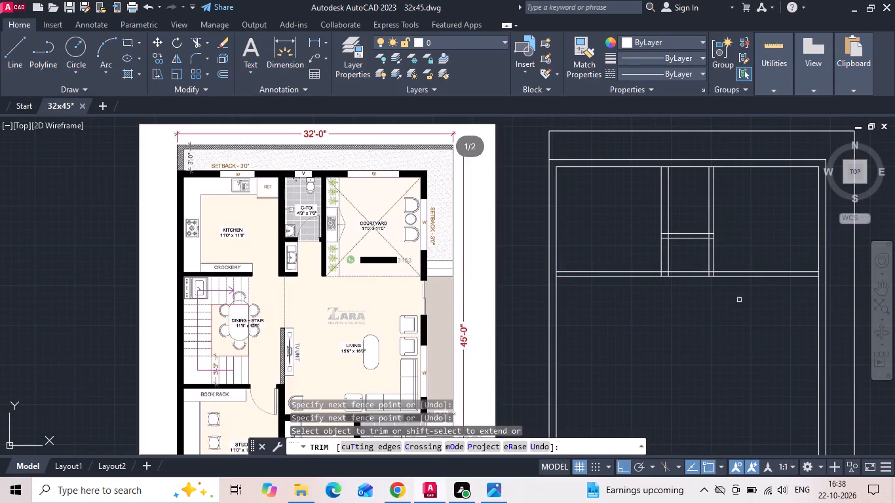
pyautogui.moveTo(752, 299); pyautogui.dragTo(747, 241)
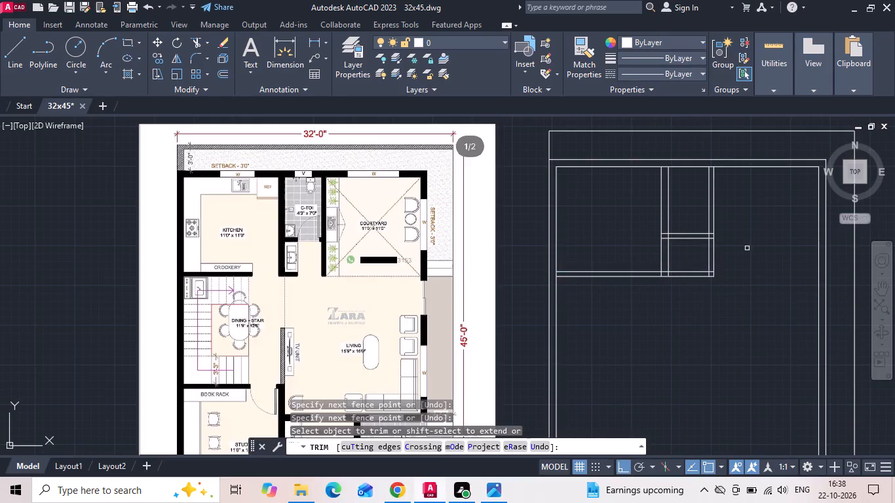
pyautogui.press('Escape')
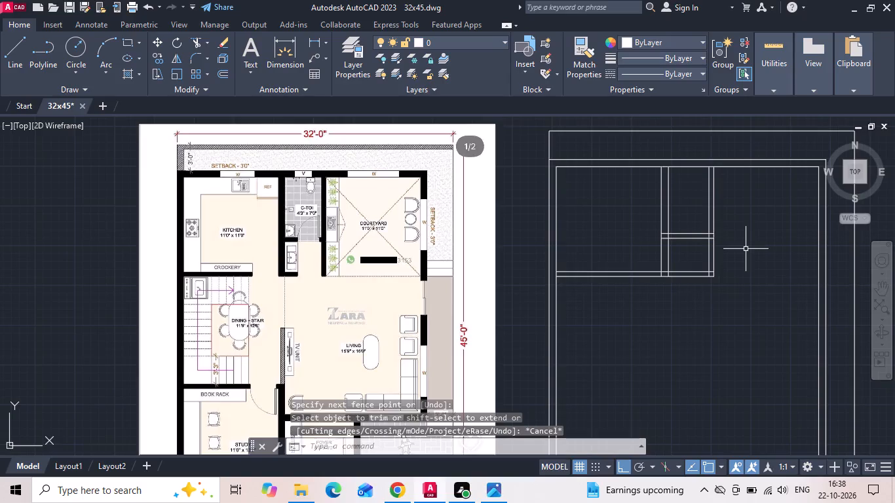
# Offset the toilet side of the courtyard partition 2'6" towards the kitchen to mark the opening width.
pyautogui.write('o 2')
pyautogui.press("'")
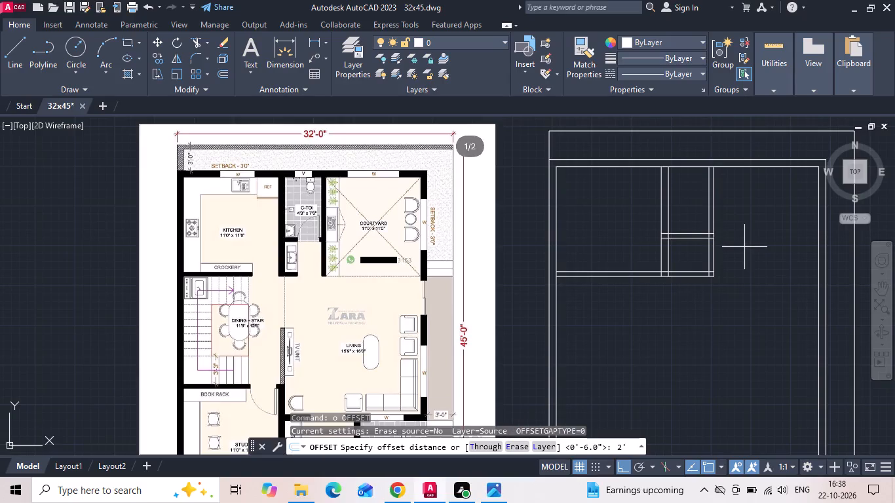
pyautogui.write('6')
pyautogui.press('space')
pyautogui.scroll(1, 723, 248)
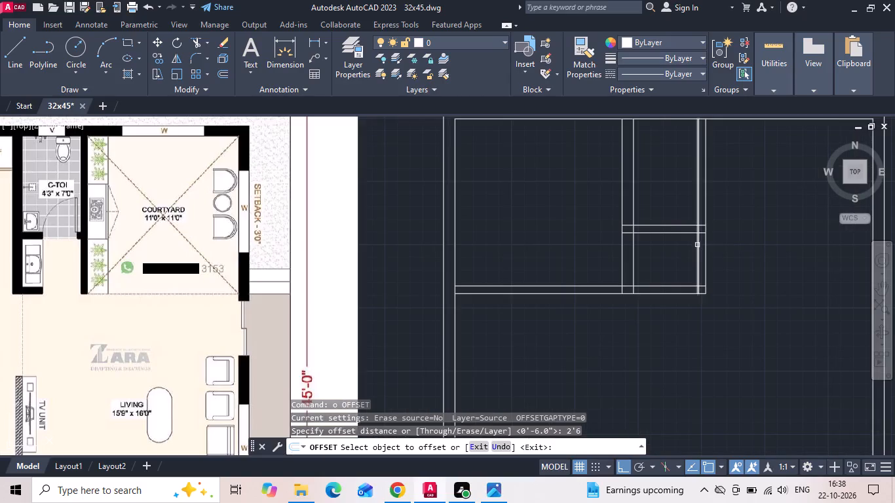
pyautogui.click(697, 245)
pyautogui.click(631, 259)
pyautogui.press('Escape')
# Trim the 2'6" openings in the toilet's front wall and the wash area's front wall, removing the leftover guide line segments.
pyautogui.write('tr')
pyautogui.press('space')
pyautogui.press('space')
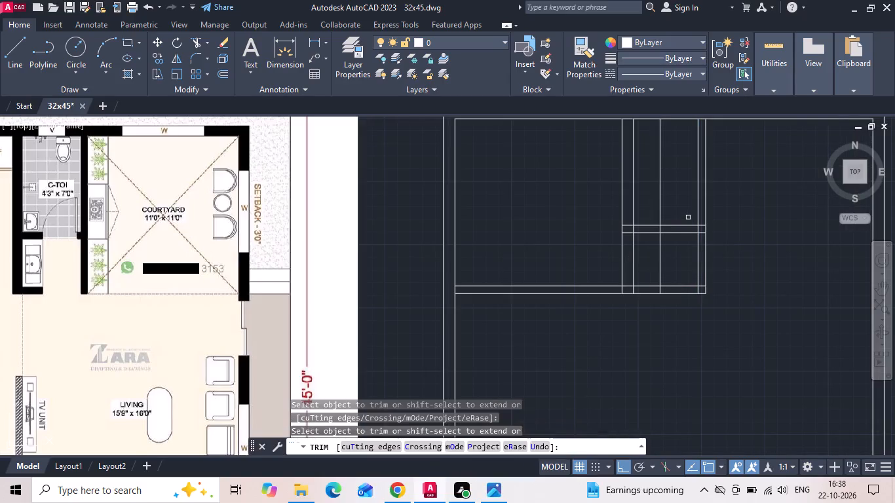
pyautogui.moveTo(685, 217); pyautogui.dragTo(687, 265)
pyautogui.moveTo(685, 314); pyautogui.dragTo(668, 196)
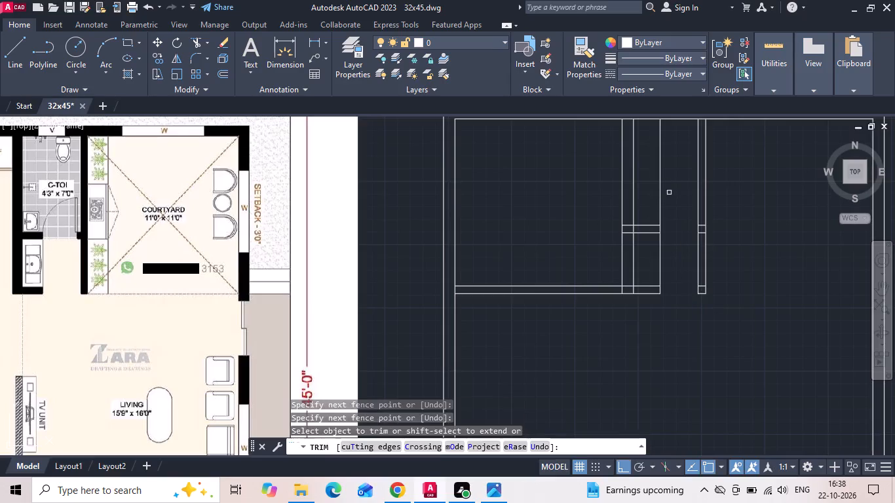
pyautogui.click(670, 190)
pyautogui.click(657, 170)
pyautogui.click(660, 261)
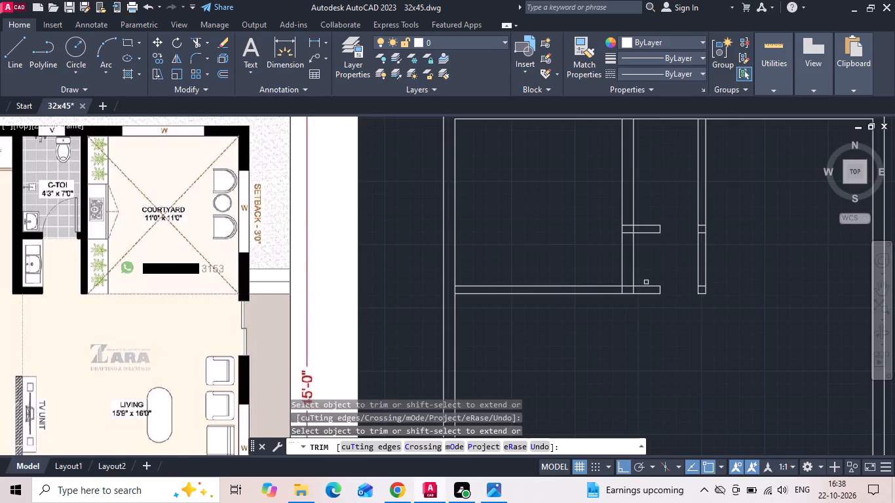
# Trim the crossing lines at the kitchen and toilet wall junctions and inside the courtyard partition wall.
pyautogui.scroll(-1, 662, 331)
pyautogui.scroll(3, 644, 320)
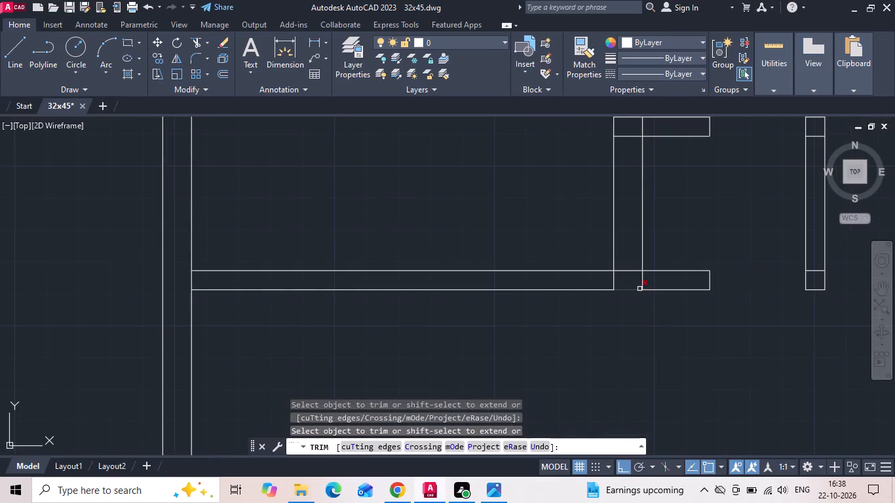
pyautogui.click(639, 284)
pyautogui.click(654, 281)
pyautogui.click(635, 280)
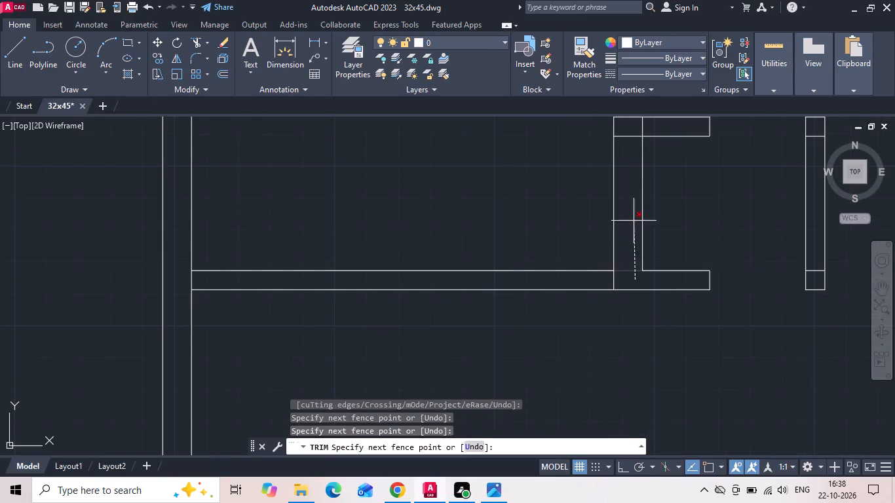
pyautogui.moveTo(634, 220); pyautogui.dragTo(628, 349, button='middle')
pyautogui.moveTo(626, 234); pyautogui.dragTo(630, 241)
pyautogui.click(634, 253)
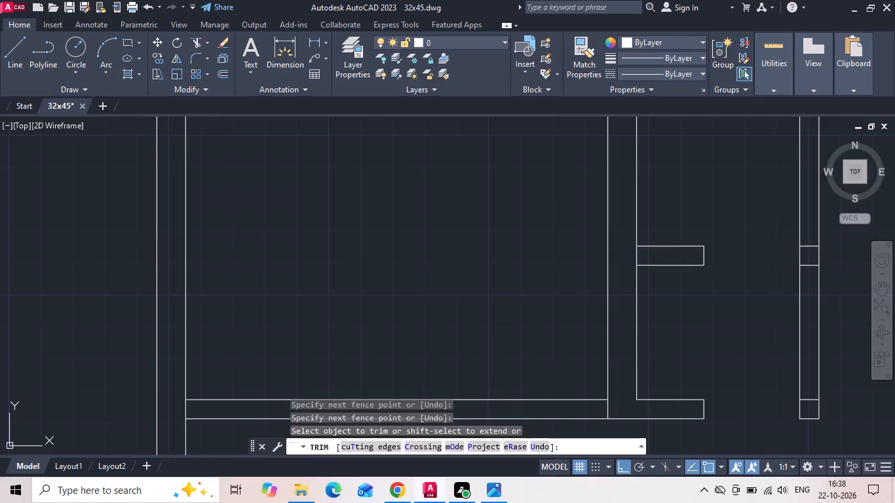
pyautogui.click(647, 257)
pyautogui.scroll(-1, 600, 257)
pyautogui.click(731, 247)
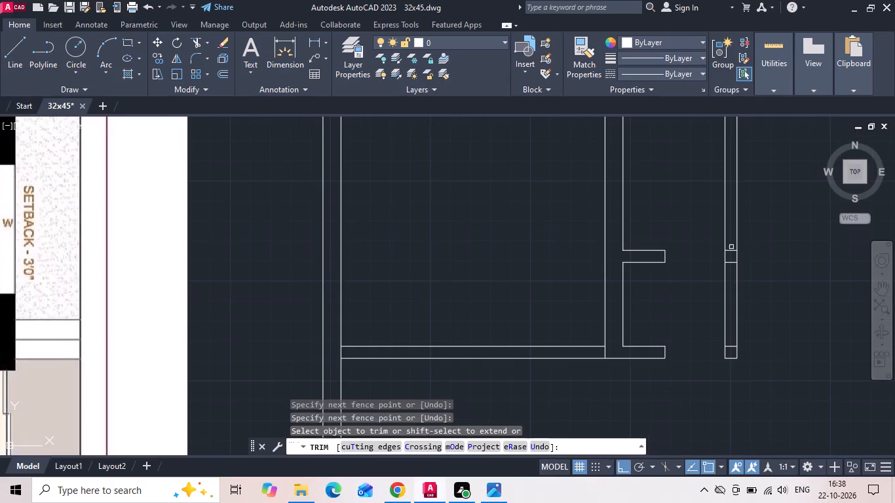
pyautogui.click(731, 352)
# Trim the rear inner wall line where the courtyard partition and the kitchen side wall meet it.
pyautogui.scroll(-1, 696, 383)
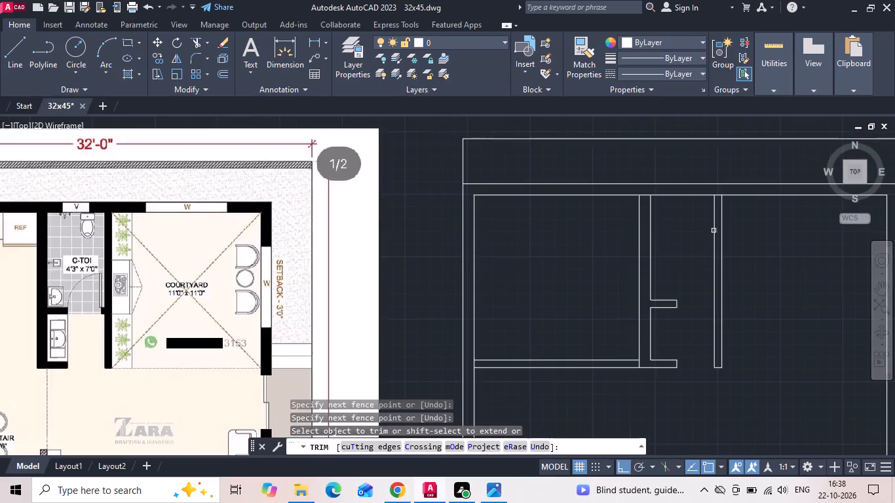
pyautogui.scroll(1, 723, 187)
pyautogui.click(715, 198)
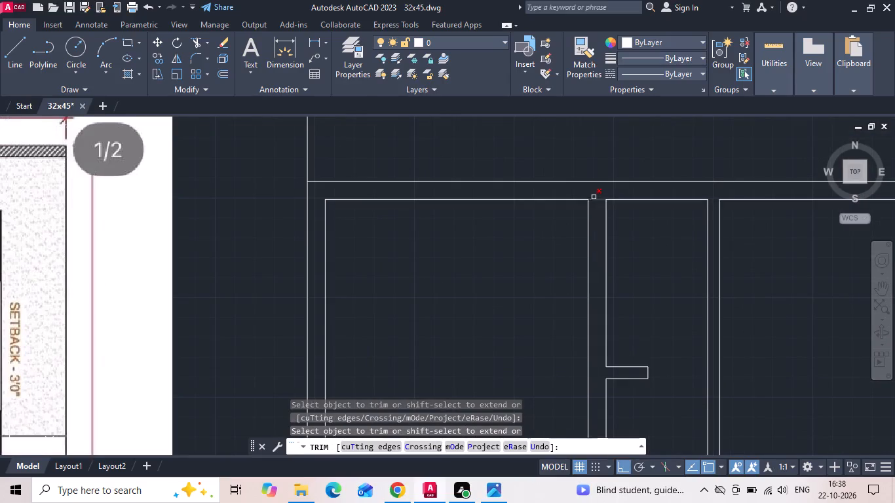
pyautogui.click(596, 196)
pyautogui.click(598, 217)
pyautogui.press('Escape')
# Save the drawing.
pyautogui.hotkey('ctrl', 's')
# Offset the outer line of the kitchen's front wall 12'6" towards the front to mark the dining and stair length.
pyautogui.scroll(-3, 657, 224)
pyautogui.scroll(1, 662, 264)
pyautogui.moveTo(630, 301); pyautogui.dragTo(638, 263, button='middle')
pyautogui.scroll(1, 219, 320)
pyautogui.write('o 12')
pyautogui.write("'6")
pyautogui.press('space')
pyautogui.scroll(-1, 259, 271)
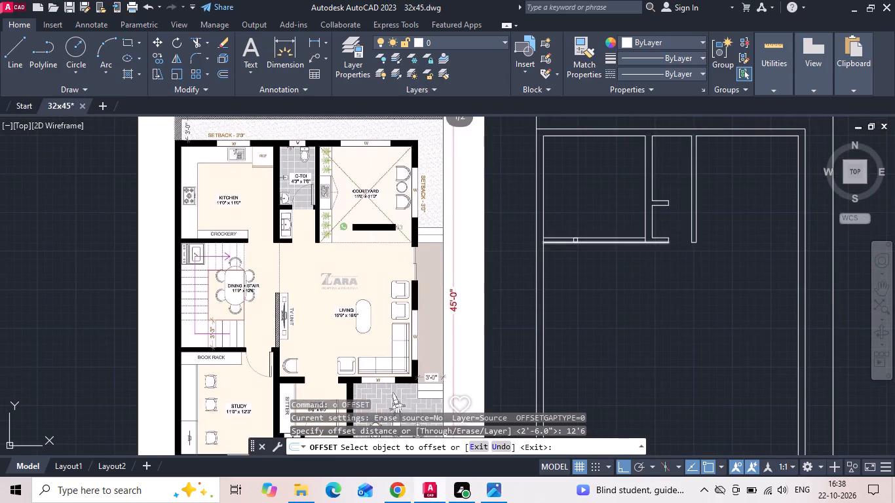
pyautogui.click(577, 242)
pyautogui.click(567, 291)
pyautogui.moveTo(567, 291); pyautogui.dragTo(539, 210, button='middle')
pyautogui.press('Escape')
# Offset the new line between the dining area and the study 6" towards the front for the wall thickness.
pyautogui.press('o')
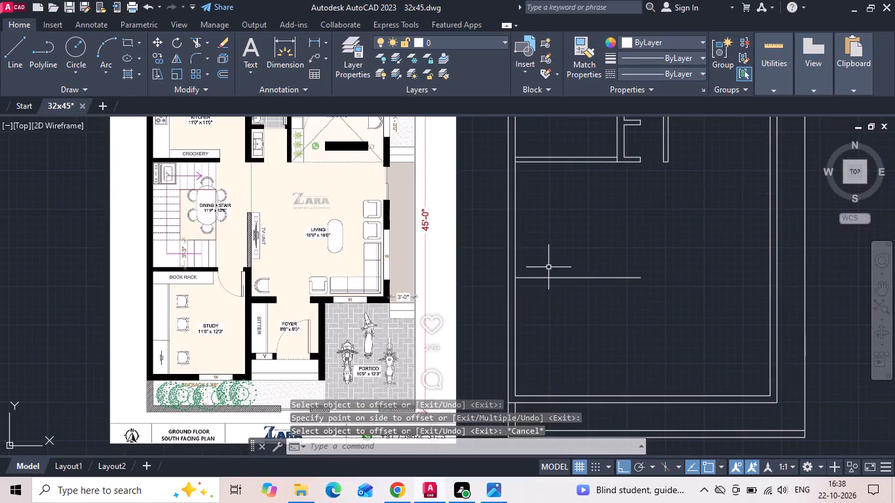
pyautogui.press('space')
pyautogui.write('6')
pyautogui.press('space')
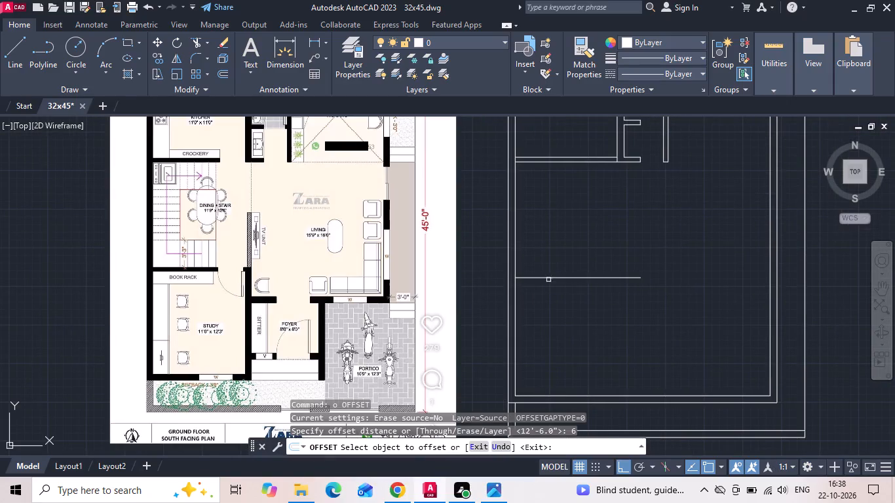
pyautogui.moveTo(546, 278); pyautogui.dragTo(503, 347)
pyautogui.click(423, 391)
pyautogui.press('Escape')
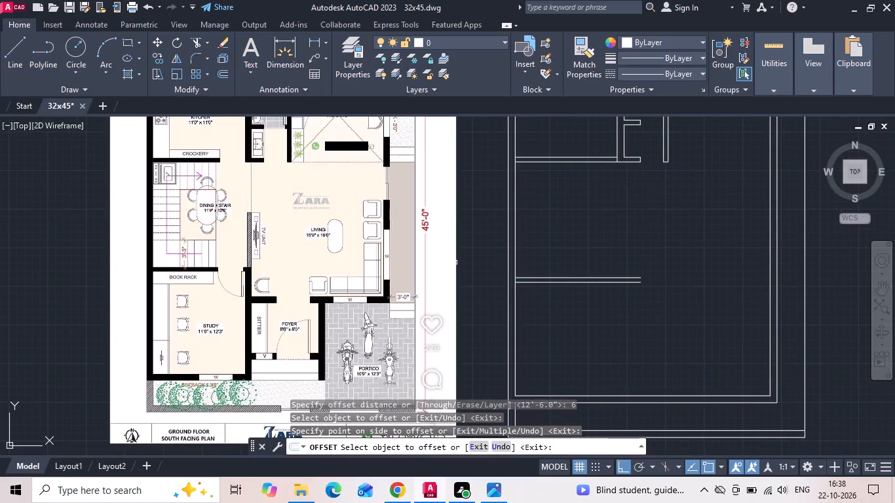
# Measure the study's length from its rear wall to the front inner wall line with a linear dimension.
pyautogui.click(317, 43)
pyautogui.moveTo(446, 265); pyautogui.dragTo(451, 197, button='middle')
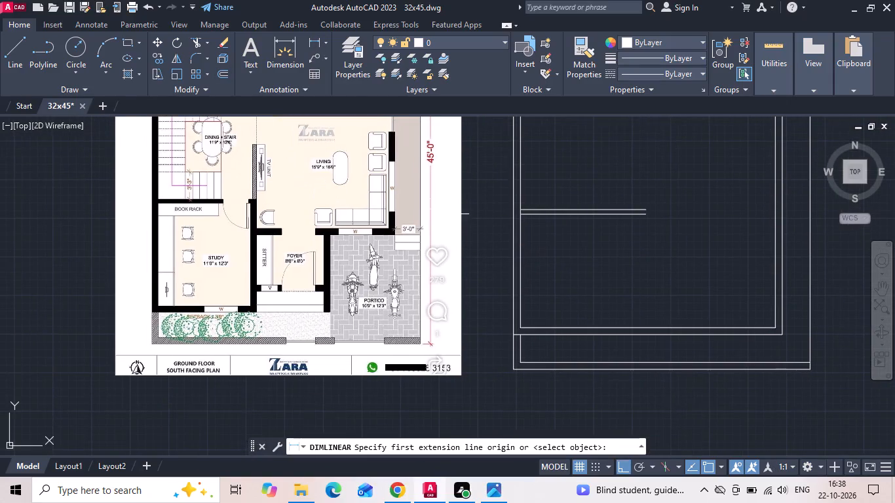
pyautogui.moveTo(581, 217); pyautogui.dragTo(581, 228)
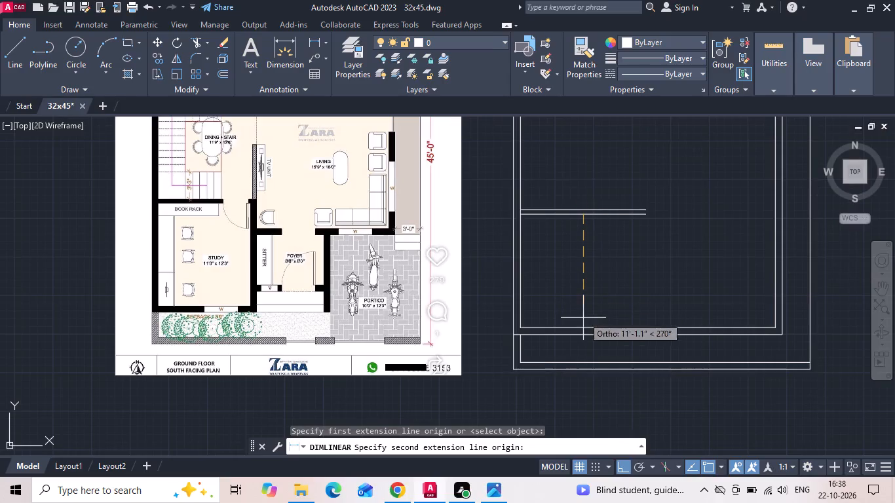
pyautogui.click(584, 325)
pyautogui.press('Escape')
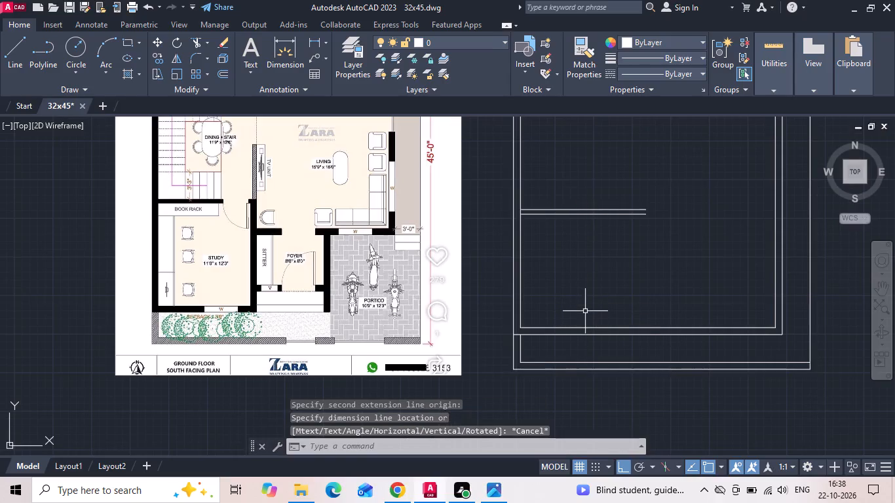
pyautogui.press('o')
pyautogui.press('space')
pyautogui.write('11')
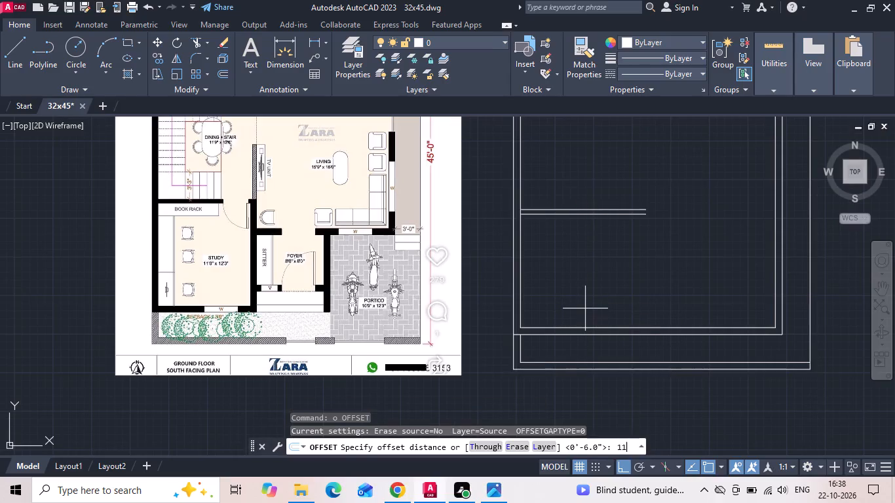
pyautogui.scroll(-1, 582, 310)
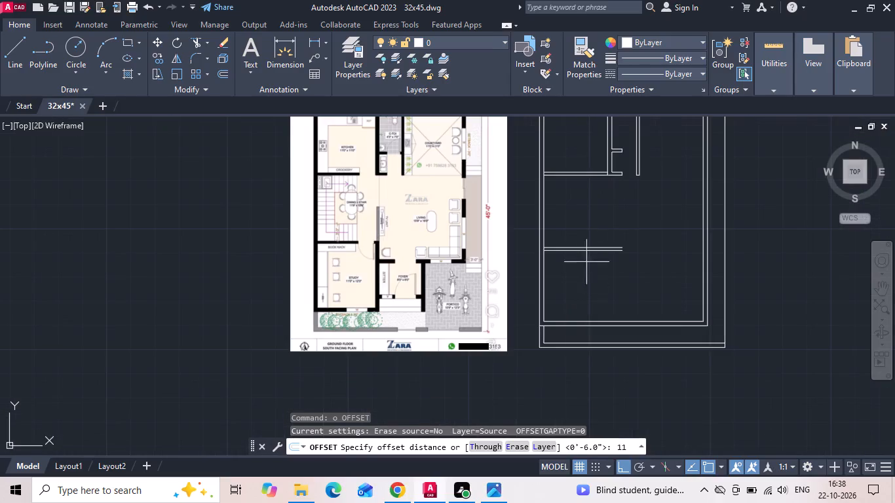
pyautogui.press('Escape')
# Trim the west inner wall line where the kitchen's front wall and the study's rear wall join it.
pyautogui.scroll(1, 584, 164)
pyautogui.press('t')
pyautogui.press('r')
pyautogui.press('space')
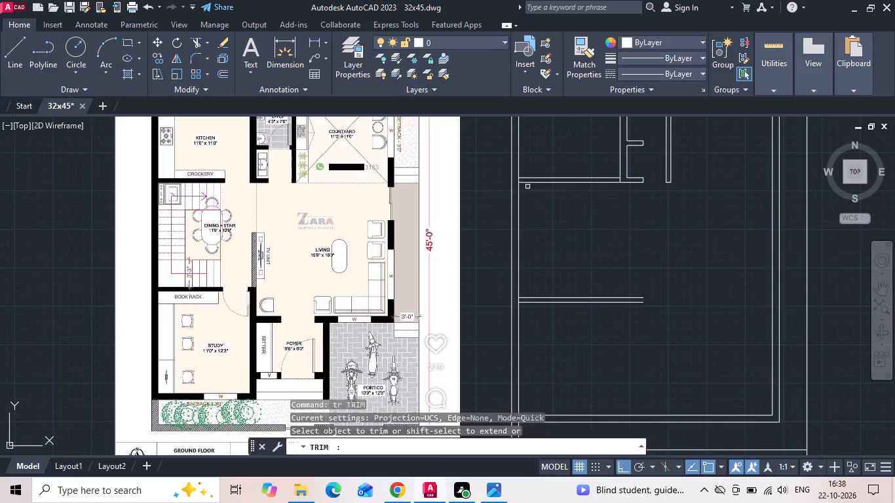
pyautogui.press('space')
pyautogui.scroll(2, 525, 186)
pyautogui.click(505, 174)
pyautogui.scroll(-2, 506, 173)
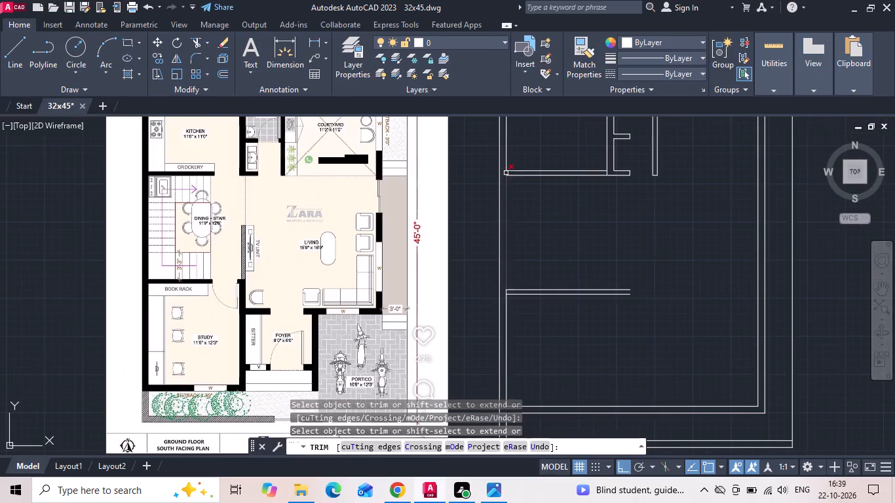
pyautogui.scroll(1, 525, 270)
pyautogui.scroll(2, 497, 314)
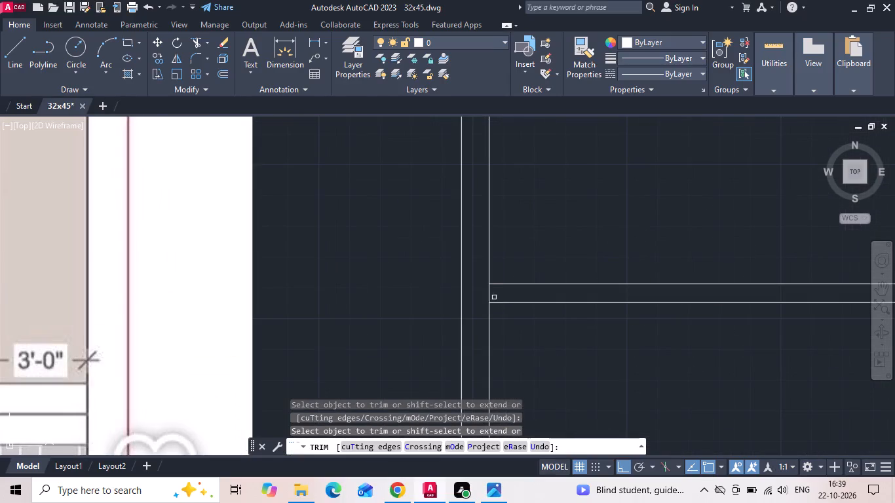
pyautogui.click(491, 294)
pyautogui.click(477, 291)
pyautogui.press('Escape')
# Offset the kitchen side wall's inner line 3' into the kitchen to mark the entrance opening.
pyautogui.scroll(-3, 481, 335)
pyautogui.scroll(1, 586, 196)
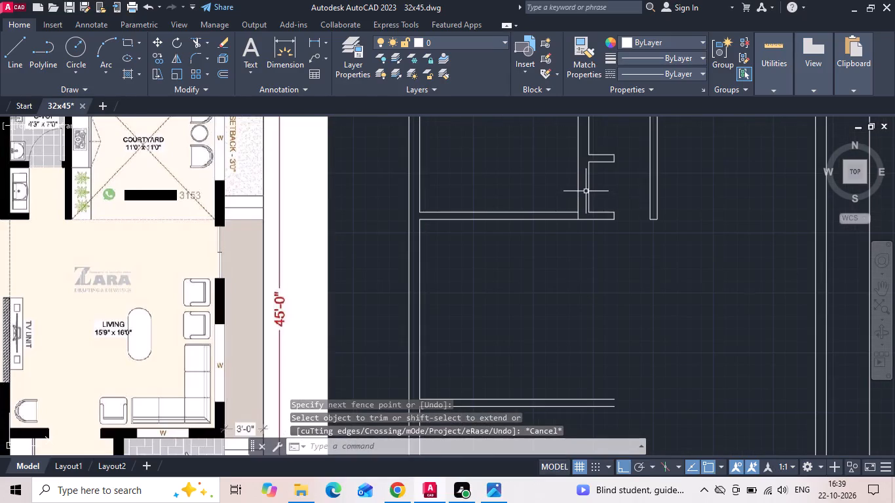
pyautogui.press('Escape')
pyautogui.write("o 3'")
pyautogui.press('Return')
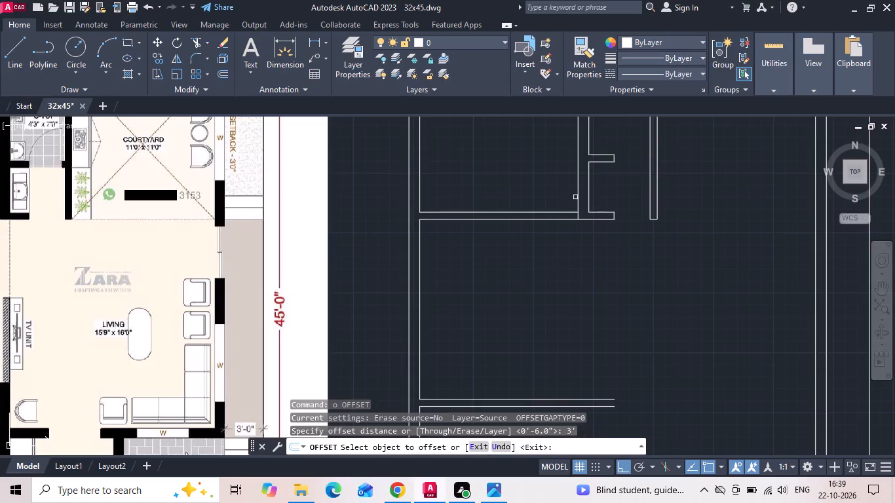
pyautogui.click(577, 195)
pyautogui.click(559, 198)
pyautogui.press('Escape')
# Trim the 3' entrance opening in the kitchen's front wall and remove its guide line.
pyautogui.write('tr')
pyautogui.press('space')
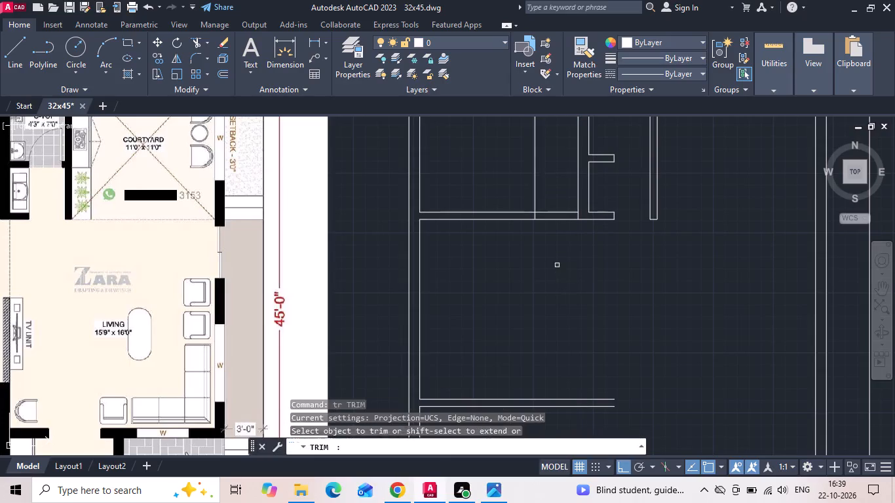
pyautogui.press('space')
pyautogui.moveTo(557, 257); pyautogui.dragTo(508, 149)
pyautogui.scroll(-1, 567, 266)
pyautogui.press('Escape')
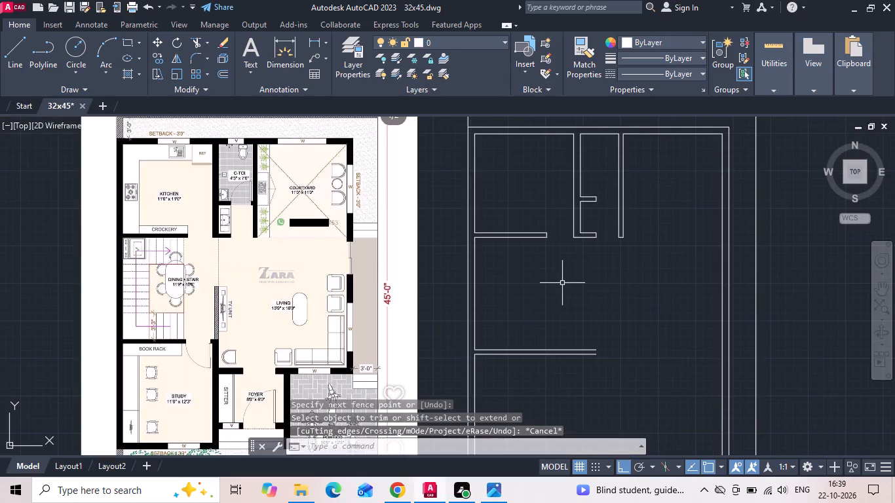
# Save the drawing.
pyautogui.hotkey('ctrl', 's')
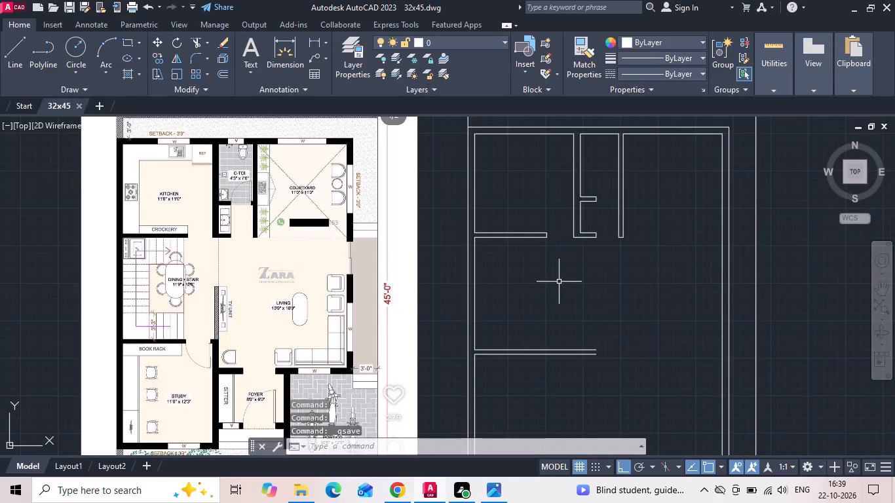
# Offset the west wall's inner line 11' into the study to place its east side wall line.
pyautogui.moveTo(558, 281); pyautogui.dragTo(565, 211, button='middle')
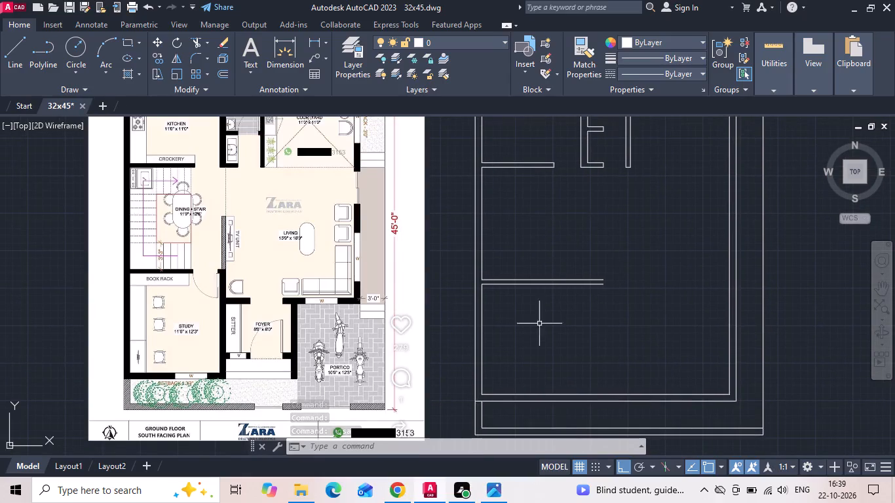
pyautogui.moveTo(537, 328); pyautogui.dragTo(546, 286, button='middle')
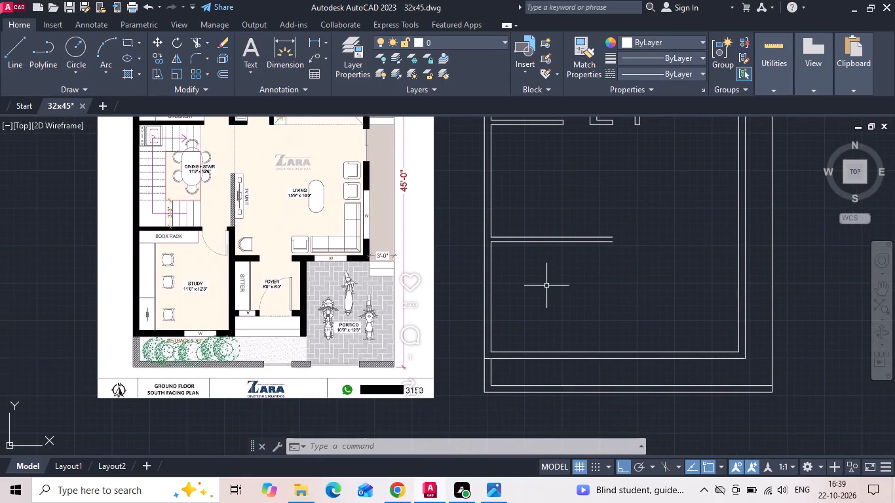
pyautogui.write('o')
pyautogui.press('space')
pyautogui.write("11'")
pyautogui.press('Return')
pyautogui.moveTo(490, 300); pyautogui.dragTo(497, 300)
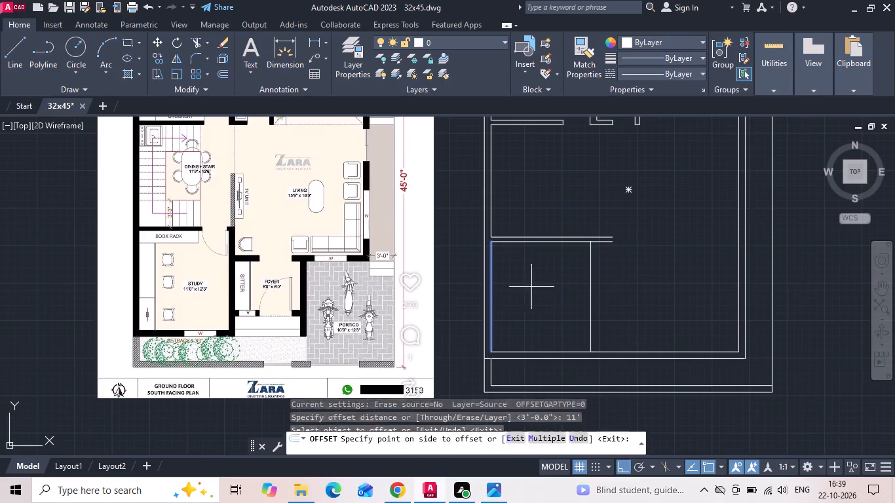
pyautogui.click(534, 286)
pyautogui.press('Escape')
# Offset the study's new side wall line 9" toward the foyer to give the wall its thickness.
pyautogui.write('o 9')
pyautogui.press('space')
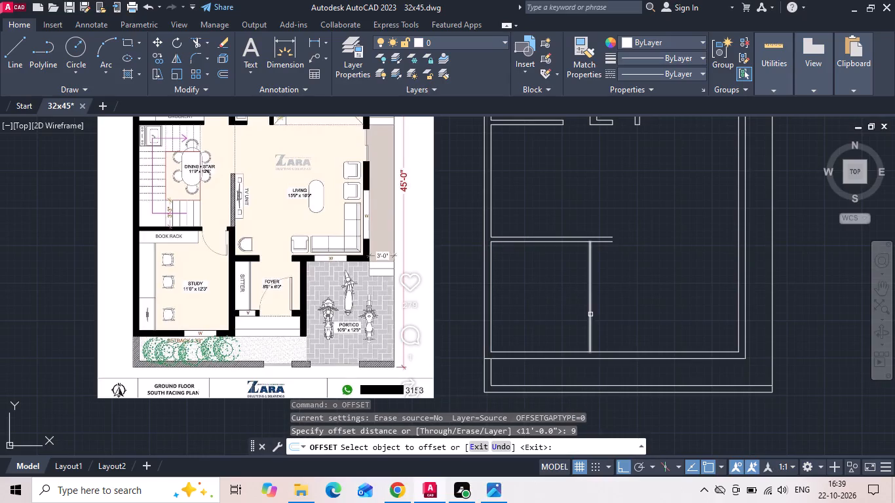
pyautogui.click(590, 314)
pyautogui.click(609, 301)
pyautogui.moveTo(609, 298); pyautogui.dragTo(590, 249, button='middle')
pyautogui.press('Escape')
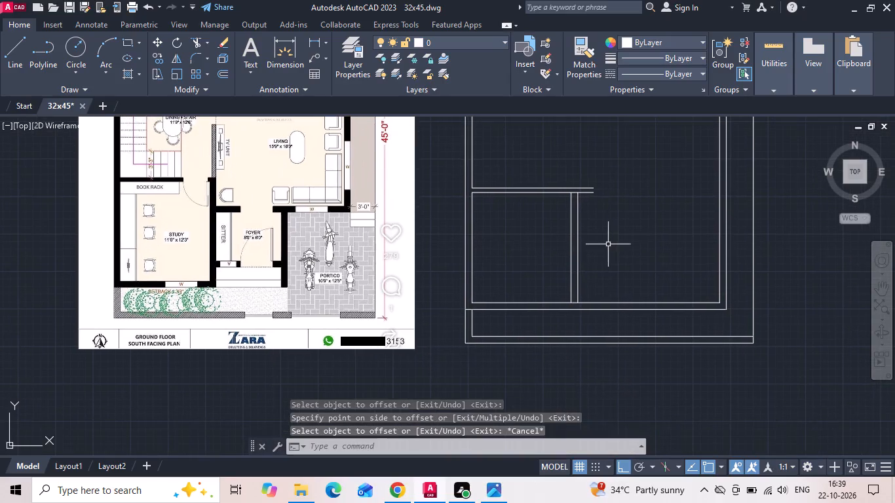
# Offset the study side wall's foyer-side line 8' east to mark the foyer's width.
pyautogui.scroll(1, 263, 261)
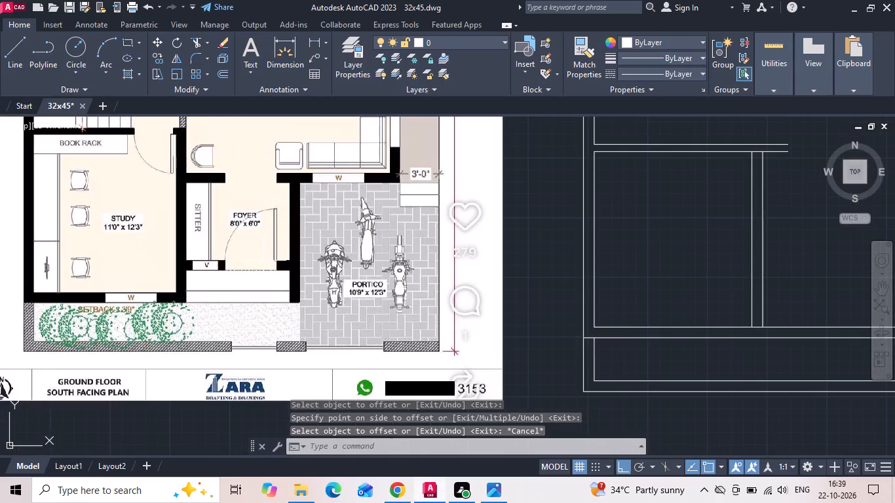
pyautogui.write("o 8'")
pyautogui.press('Return')
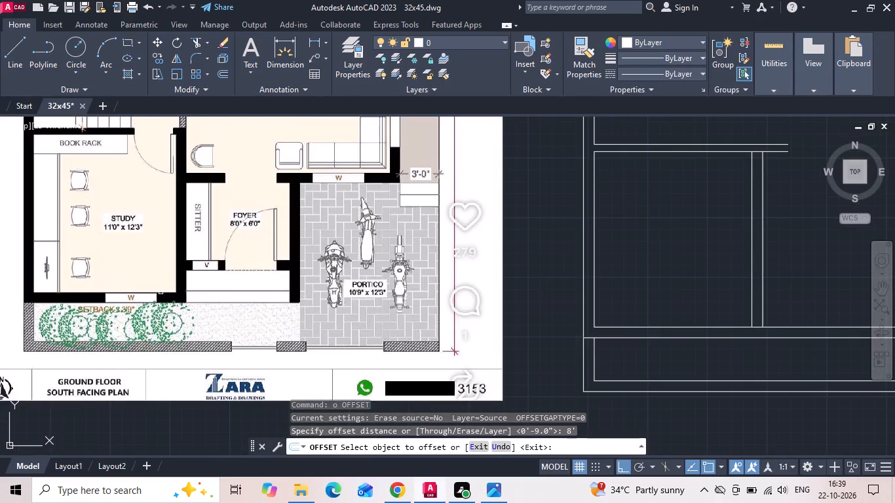
pyautogui.scroll(-1, 157, 295)
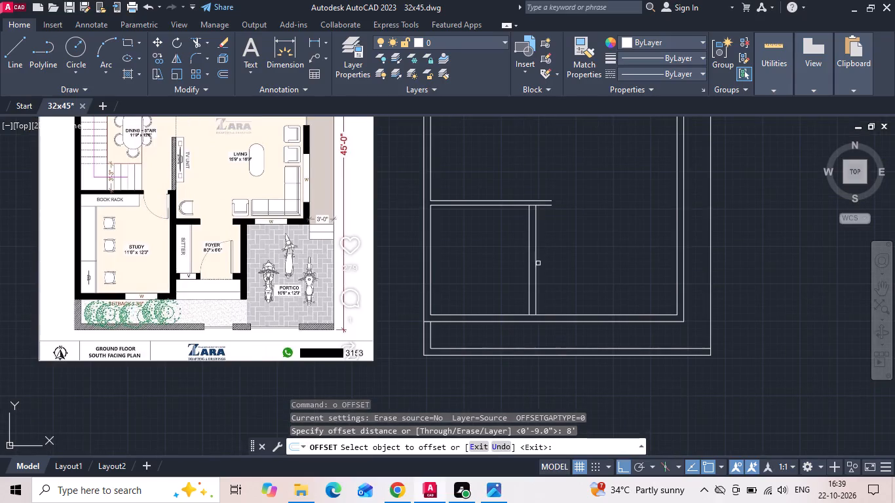
pyautogui.click(535, 268)
pyautogui.click(582, 246)
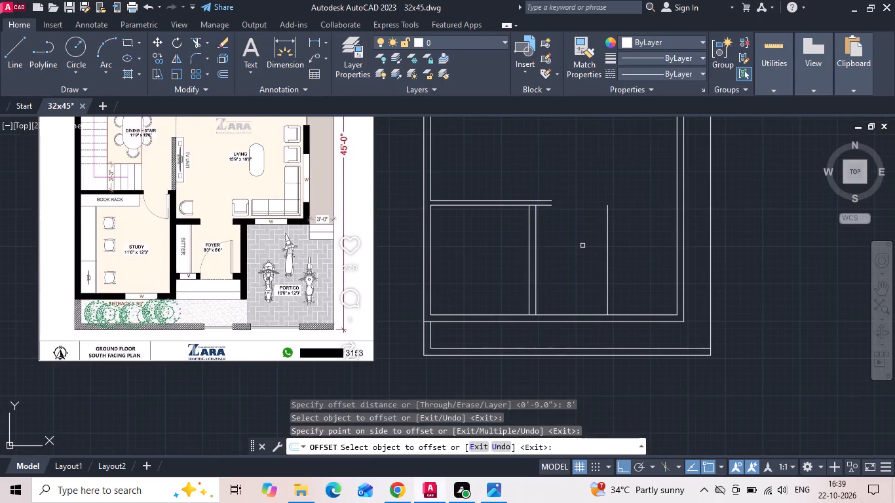
pyautogui.press('Escape')
# Offset the foyer's new east line 9" outward to form the wall between foyer and portico.
pyautogui.write('o 9')
pyautogui.press('space')
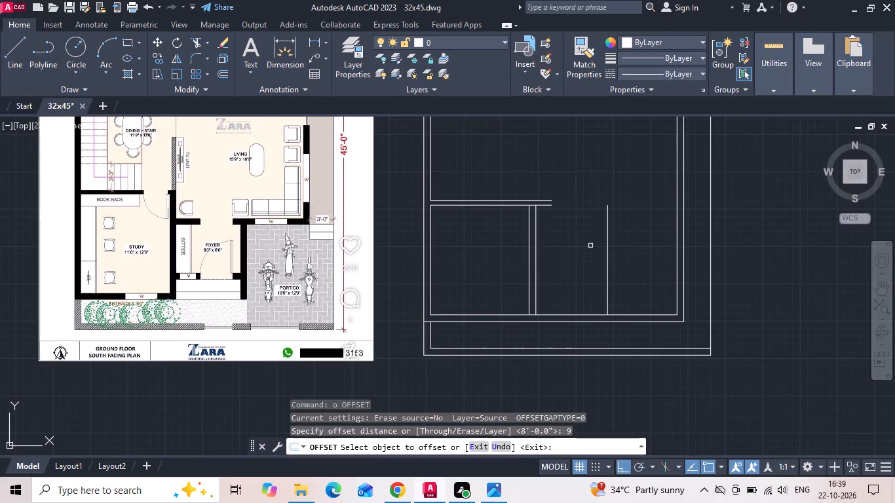
pyautogui.moveTo(608, 251); pyautogui.dragTo(625, 243)
pyautogui.click(627, 242)
pyautogui.press('Escape')
# Offset the end line of the courtyard's side wall 16' south to mark the living room's front wall.
pyautogui.moveTo(622, 242); pyautogui.dragTo(622, 274, button='middle')
pyautogui.moveTo(308, 225); pyautogui.dragTo(318, 259, button='middle')
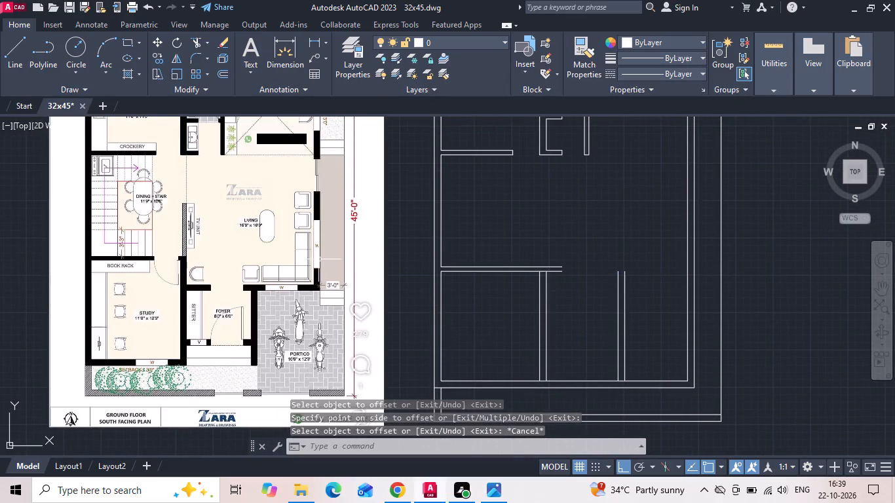
pyautogui.press('Escape')
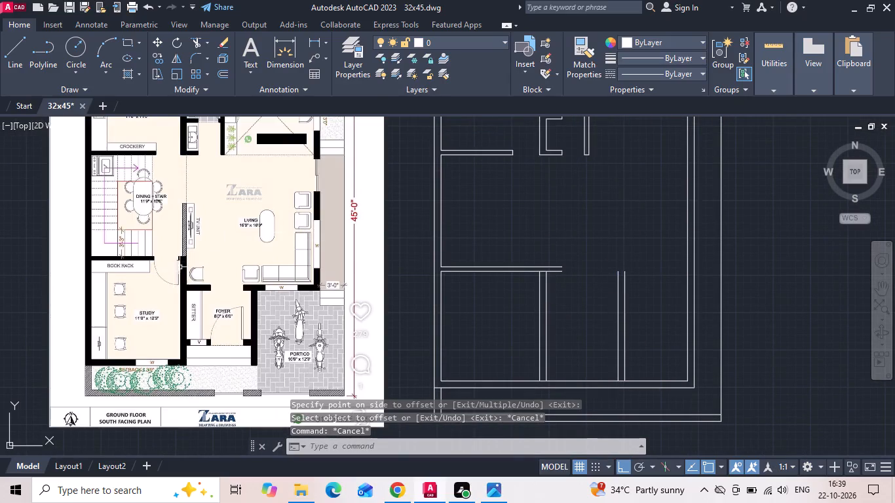
pyautogui.scroll(2, 255, 231)
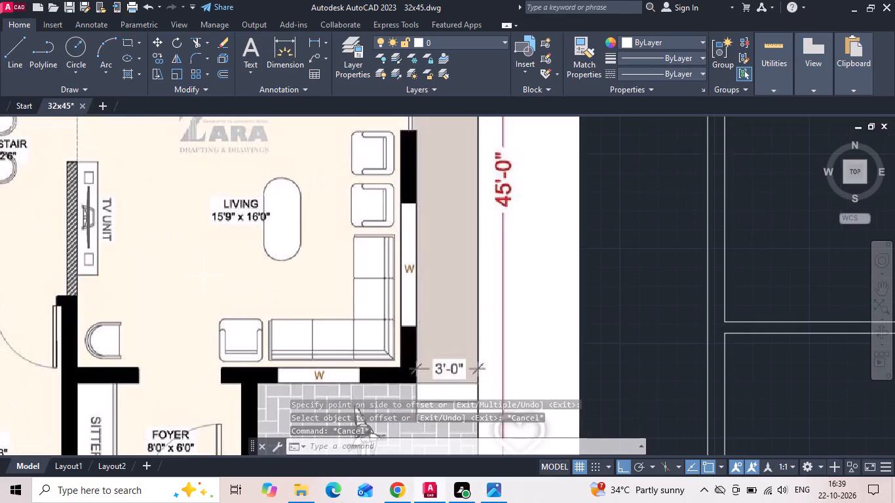
pyautogui.write("o 16'")
pyautogui.press('Return')
pyautogui.scroll(-2, 204, 276)
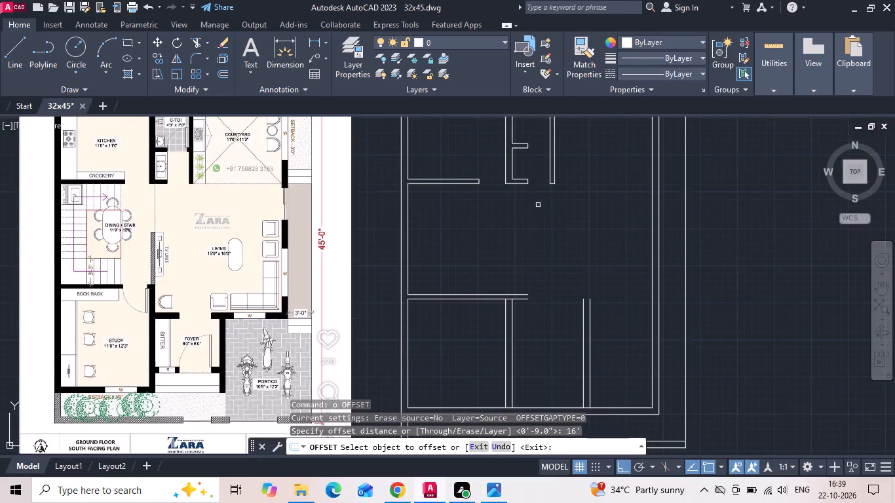
pyautogui.scroll(1, 551, 191)
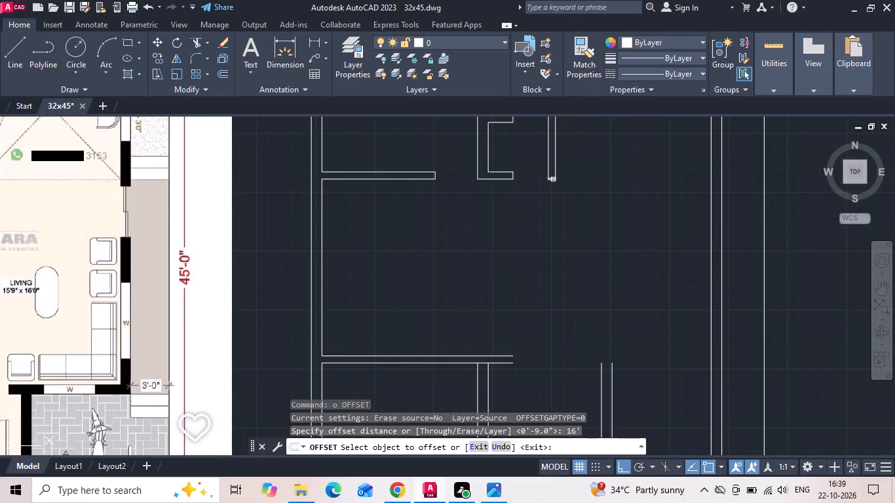
pyautogui.click(553, 179)
pyautogui.click(548, 277)
pyautogui.moveTo(555, 265); pyautogui.dragTo(541, 192, button='middle')
pyautogui.scroll(-1, 570, 249)
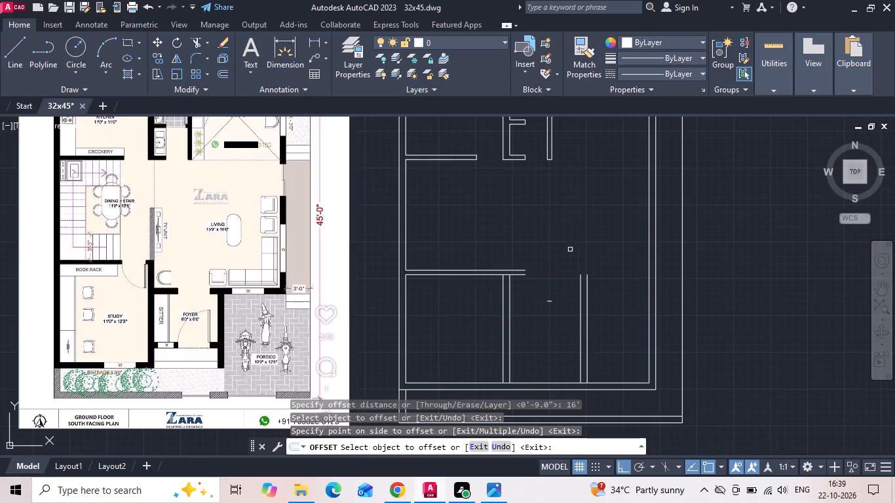
pyautogui.press('Escape')
# Extend the short living room front line west to the study's side wall and east to the outer wall's outer line.
pyautogui.write('ex')
pyautogui.press('space')
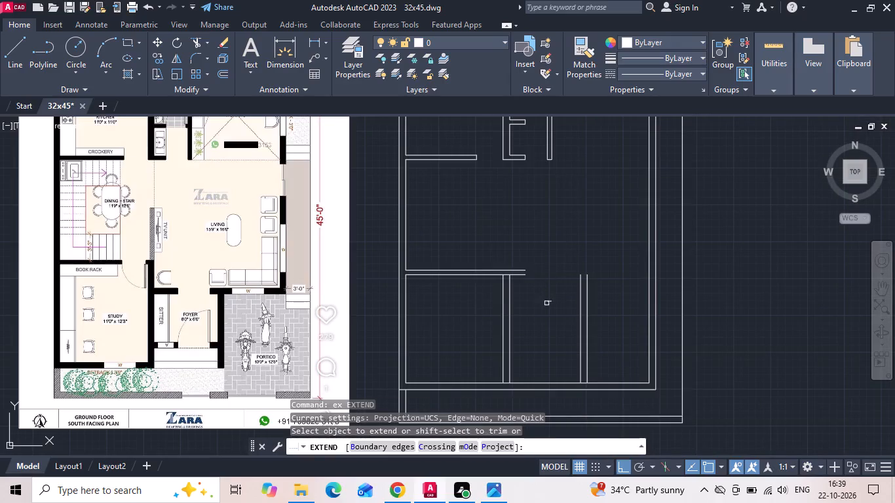
pyautogui.click(548, 301)
pyautogui.click(555, 301)
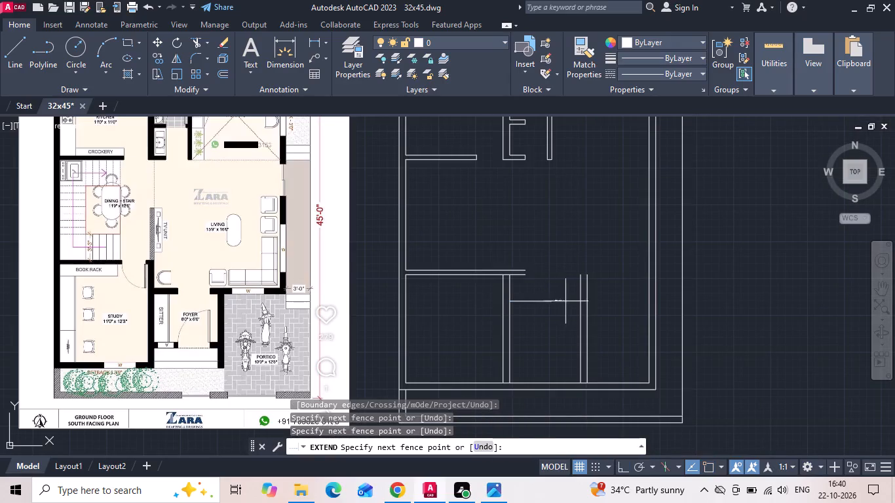
pyautogui.moveTo(539, 333); pyautogui.dragTo(536, 324)
pyautogui.click(535, 291)
pyautogui.click(548, 322)
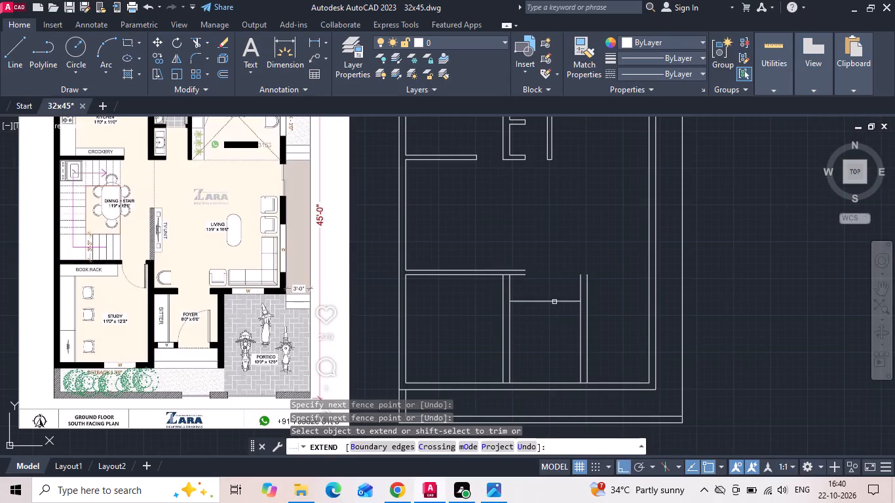
pyautogui.moveTo(560, 306); pyautogui.dragTo(568, 331)
pyautogui.click(568, 331)
pyautogui.click(566, 278)
pyautogui.moveTo(574, 307); pyautogui.dragTo(577, 322)
pyautogui.click(561, 284)
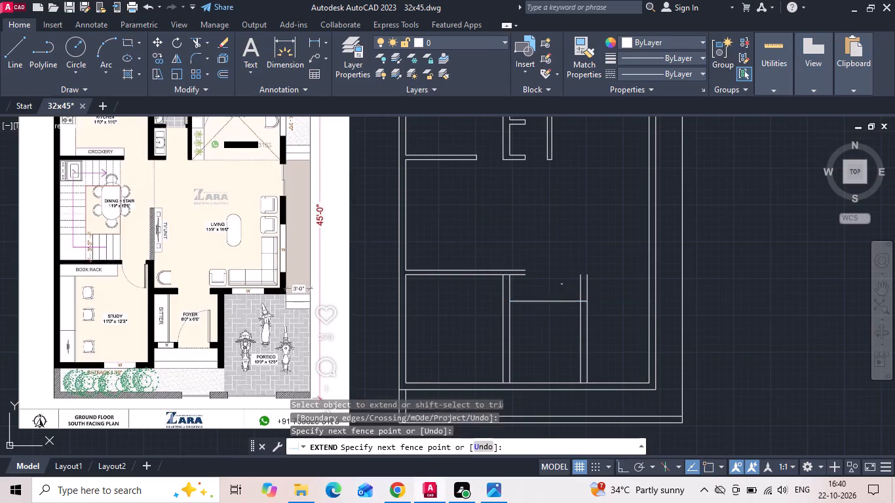
pyautogui.click(565, 332)
pyautogui.click(613, 301)
pyautogui.press('Escape')
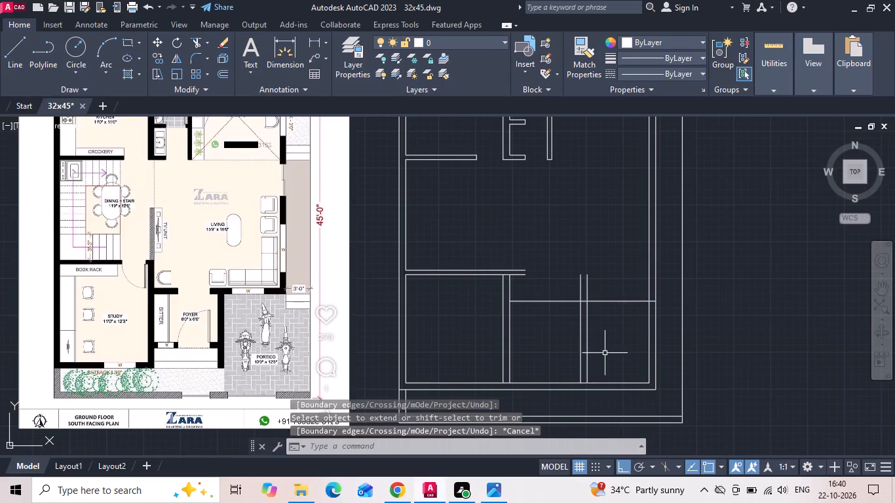
# Offset the living room's front line 9" south to give the front wall its thickness.
pyautogui.write('o')
pyautogui.press('space')
pyautogui.write('9')
pyautogui.press('space')
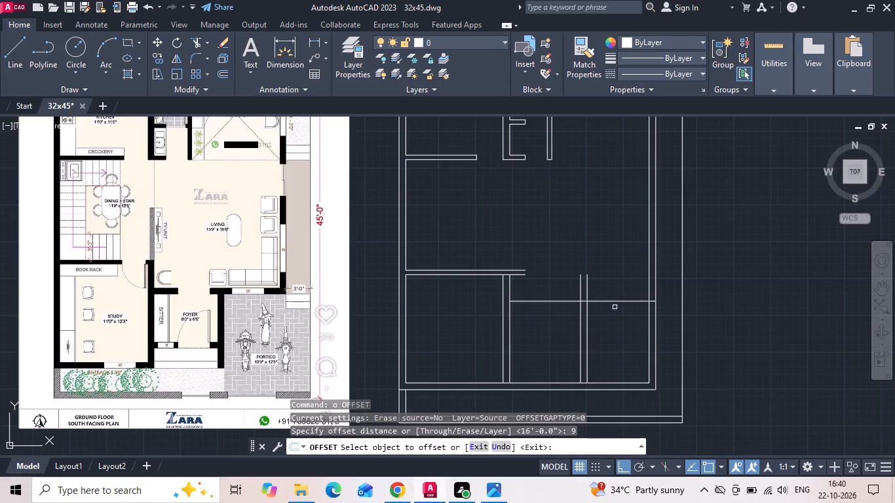
pyautogui.moveTo(613, 301); pyautogui.dragTo(610, 328)
pyautogui.click(605, 337)
pyautogui.moveTo(604, 332); pyautogui.dragTo(600, 295, button='middle')
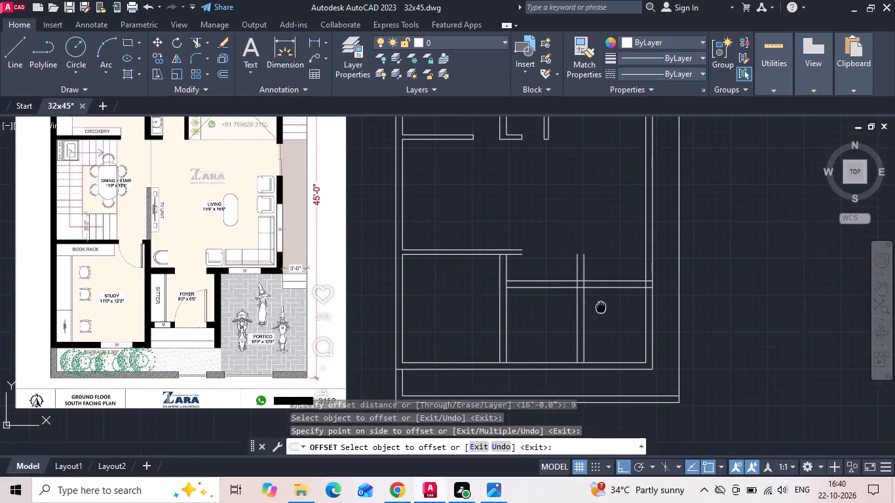
pyautogui.moveTo(600, 295); pyautogui.dragTo(599, 292, button='middle')
pyautogui.press('Escape')
# Extend the foyer's east wall lines and the study side wall's outer line to the front wall's outer line.
pyautogui.write('ex')
pyautogui.press('space')
pyautogui.press('space')
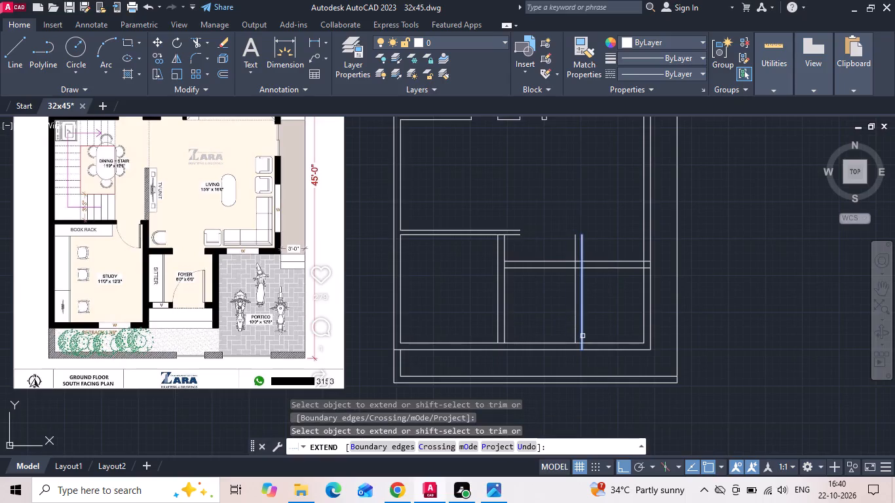
pyautogui.click(584, 336)
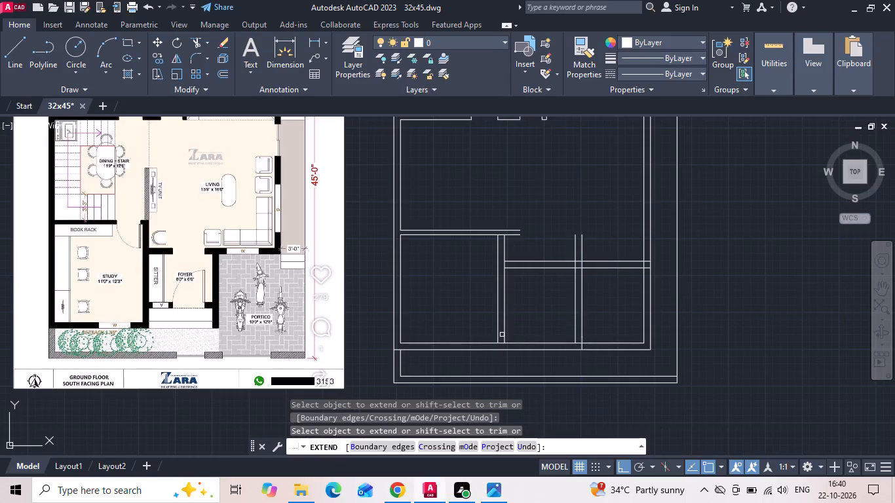
pyautogui.click(506, 336)
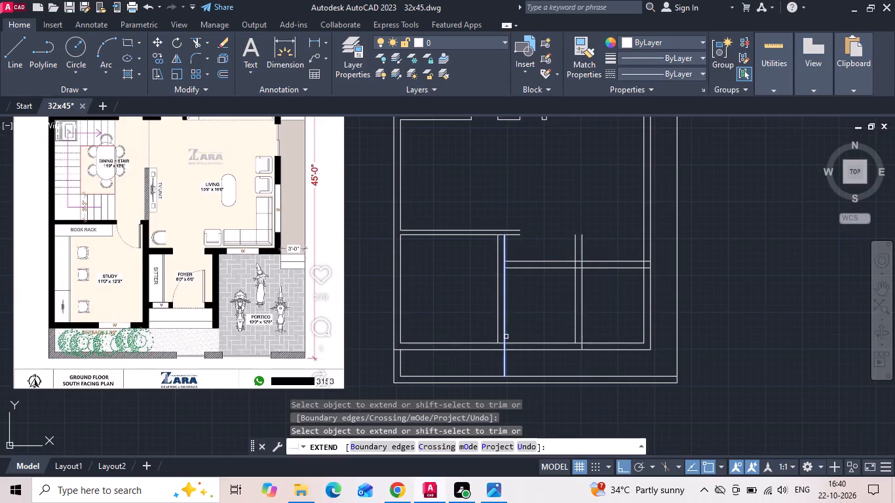
pyautogui.click(576, 337)
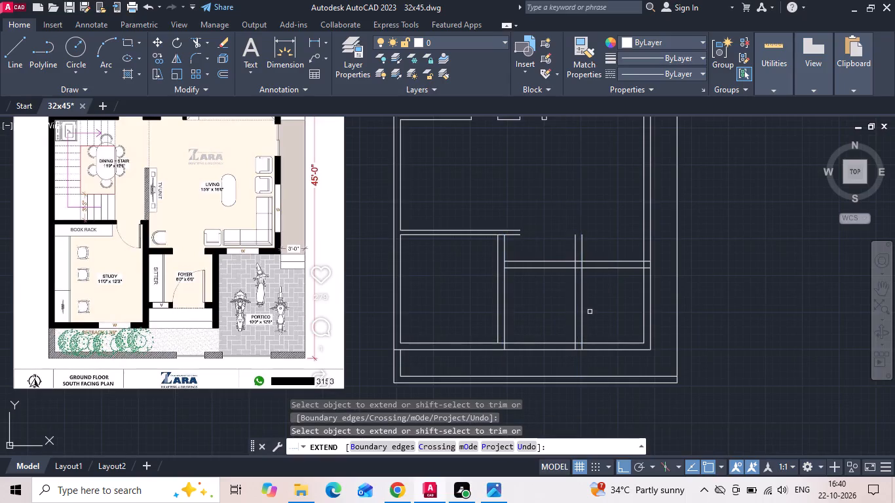
pyautogui.middleClick(590, 312)
pyautogui.press('Escape')
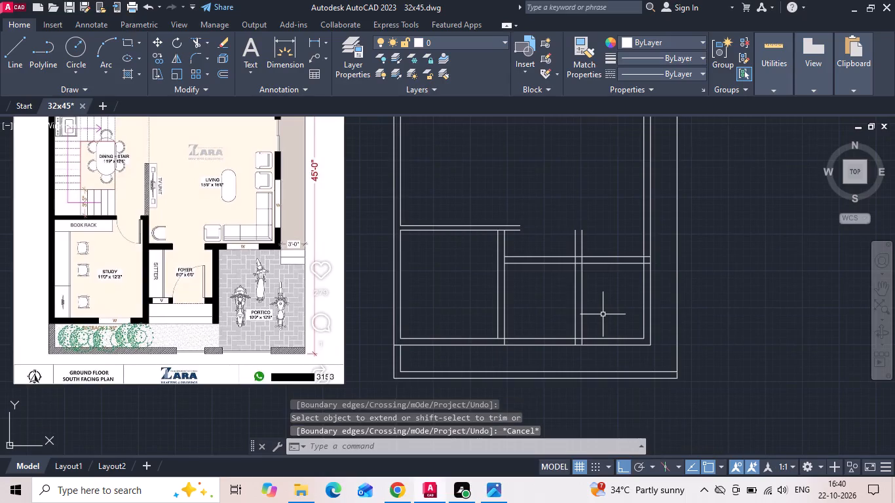
# Trim away the outer wall lines around the portico and clean the living room's southeast wall corner.
pyautogui.write('tr')
pyautogui.press('space')
pyautogui.press('space')
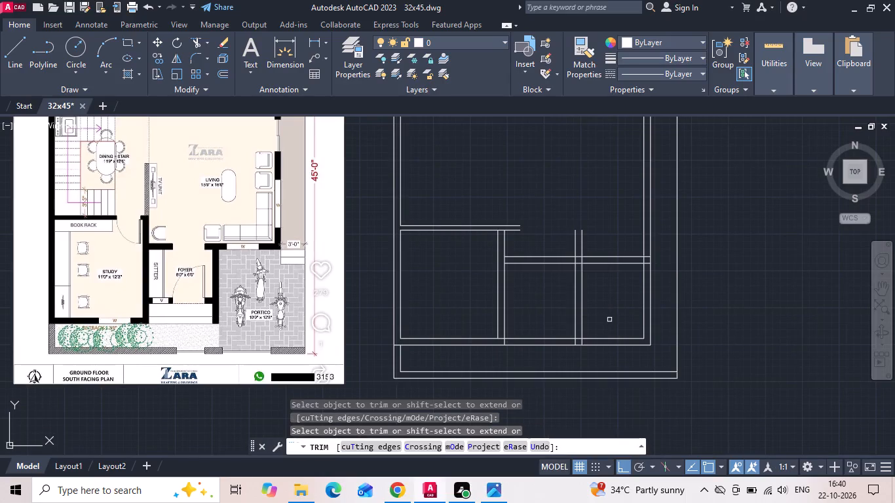
pyautogui.click(658, 304)
pyautogui.click(620, 361)
pyautogui.scroll(2, 642, 263)
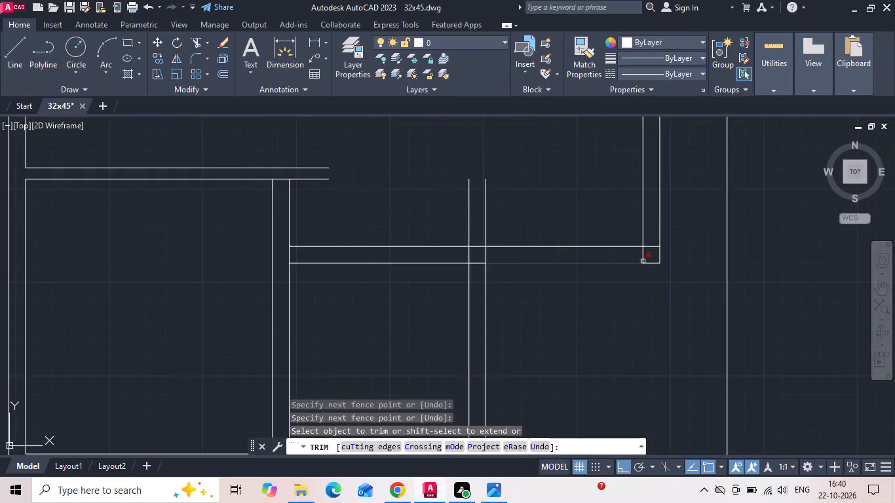
pyautogui.scroll(1, 645, 255)
pyautogui.click(639, 255)
pyautogui.click(651, 242)
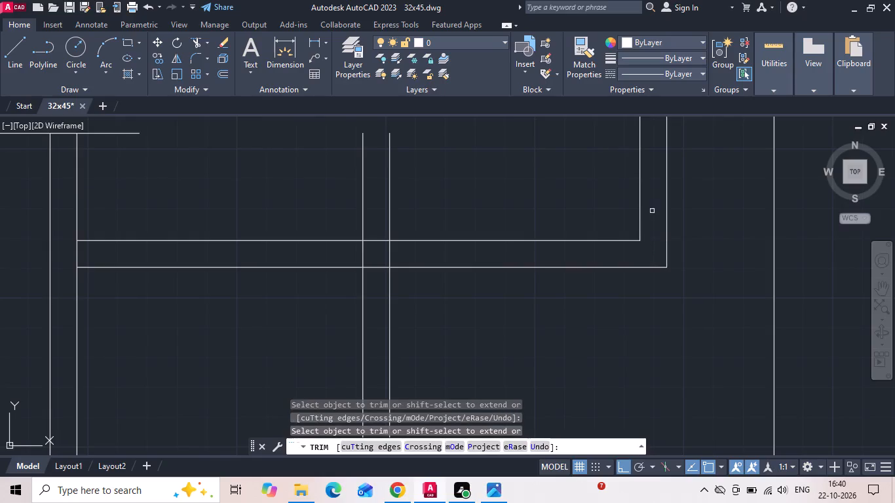
# Trim the foyer's east wall lines where they project north past the living room's front wall.
pyautogui.scroll(-3, 639, 288)
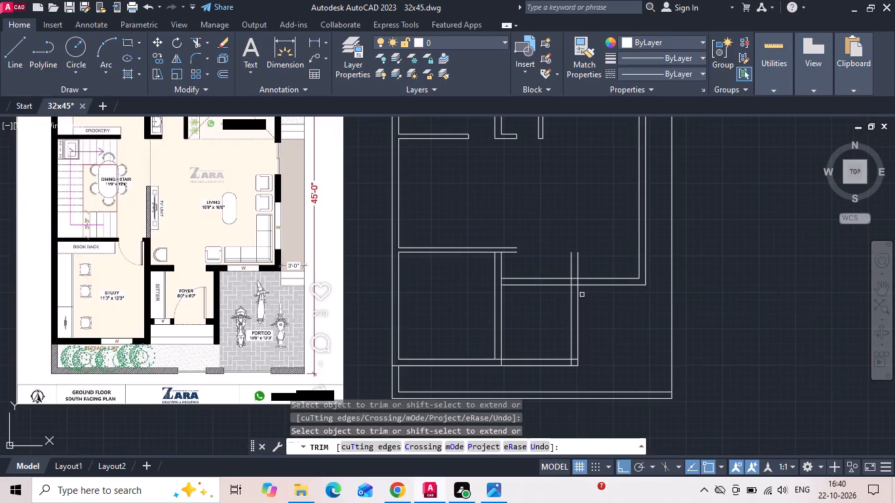
pyautogui.click(543, 270)
pyautogui.click(588, 269)
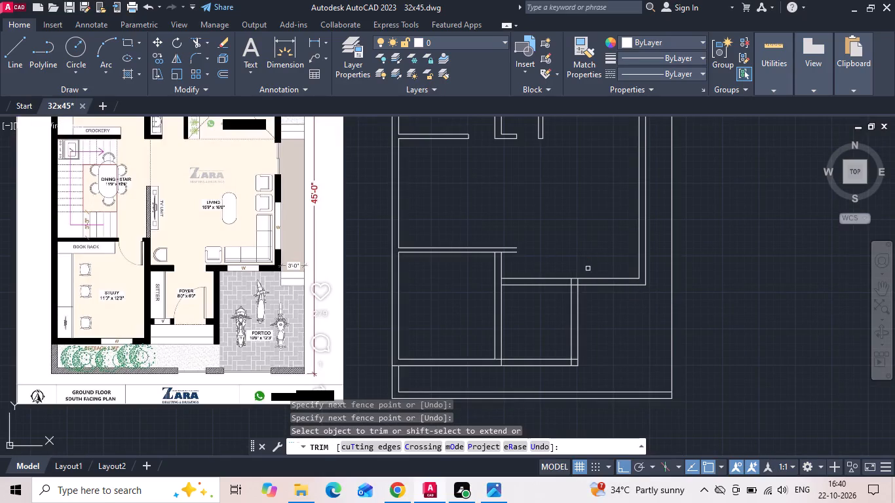
pyautogui.press('Escape')
# Close the study's northeast corner: extend the side wall's outer line to the north wall and trim the north wall's overhanging stubs.
pyautogui.write('ex')
pyautogui.press('space')
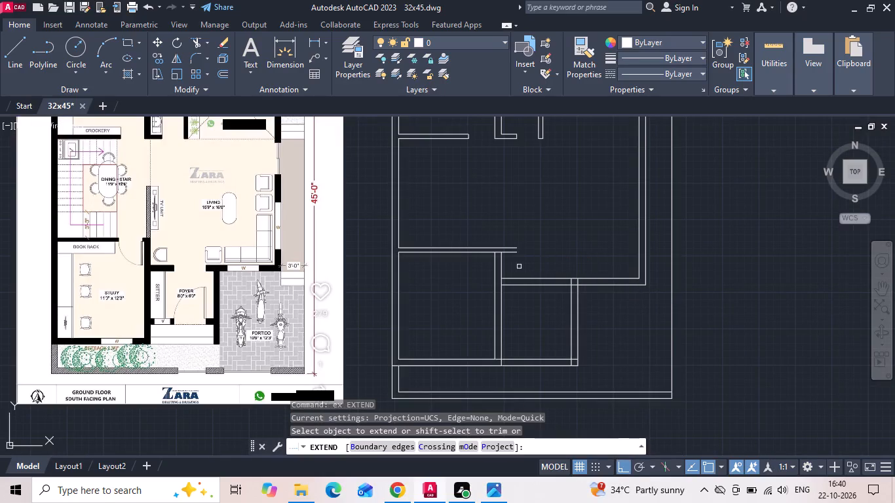
pyautogui.click(501, 270)
pyautogui.press('Escape')
pyautogui.write('tr')
pyautogui.press('space')
pyautogui.moveTo(510, 267); pyautogui.dragTo(510, 227)
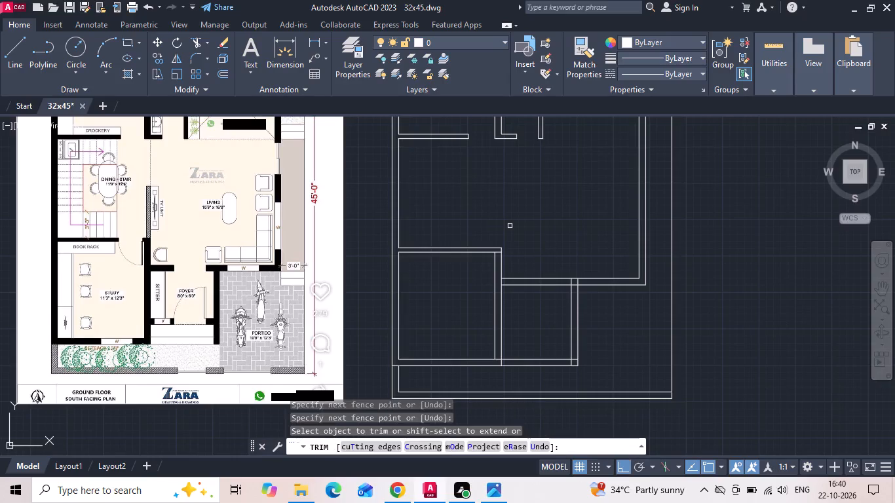
pyautogui.press('Escape')
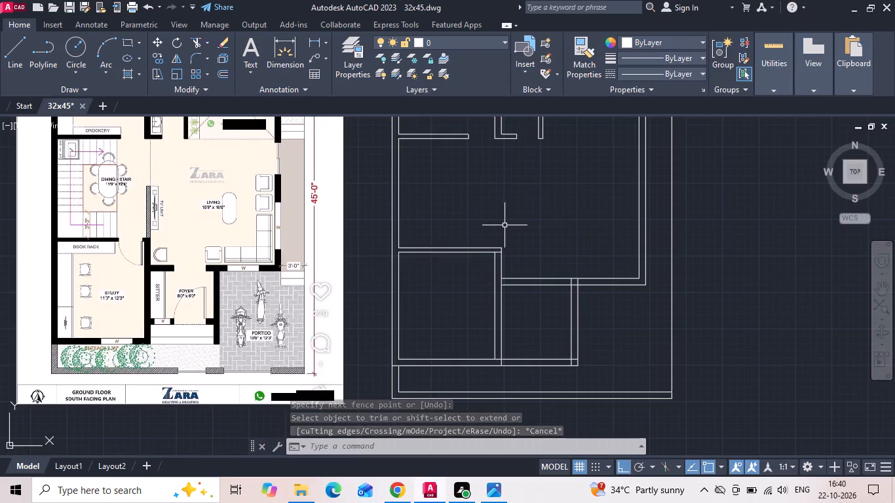
# Measure the length of the hatched TV unit wall in the reference image.
pyautogui.scroll(1, 105, 165)
pyautogui.moveTo(113, 171); pyautogui.dragTo(162, 216, button='middle')
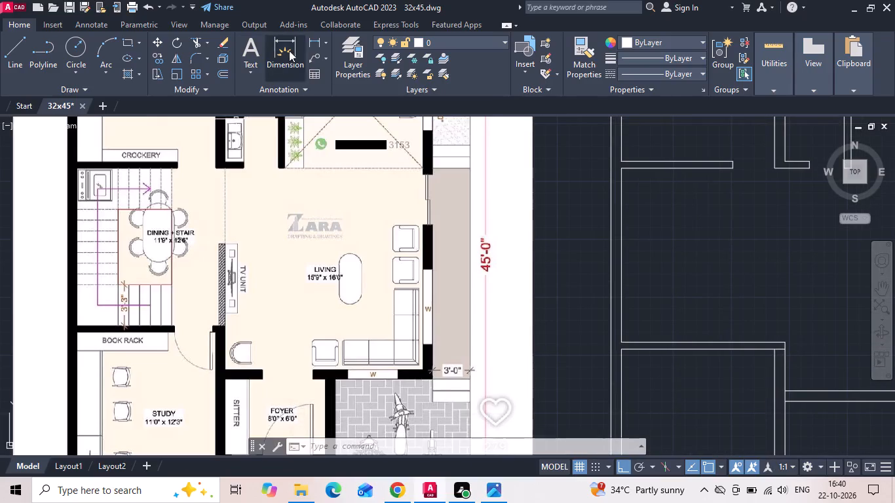
pyautogui.click(311, 43)
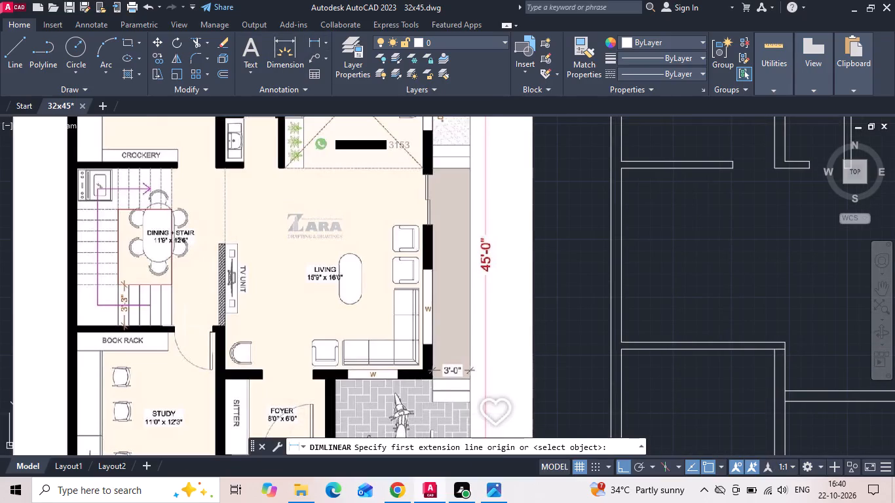
pyautogui.scroll(1, 212, 253)
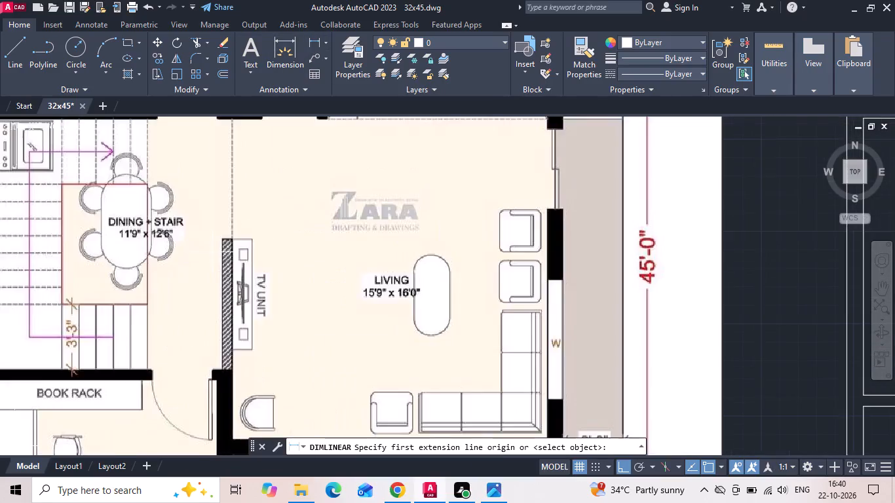
pyautogui.scroll(1, 212, 252)
pyautogui.click(235, 231)
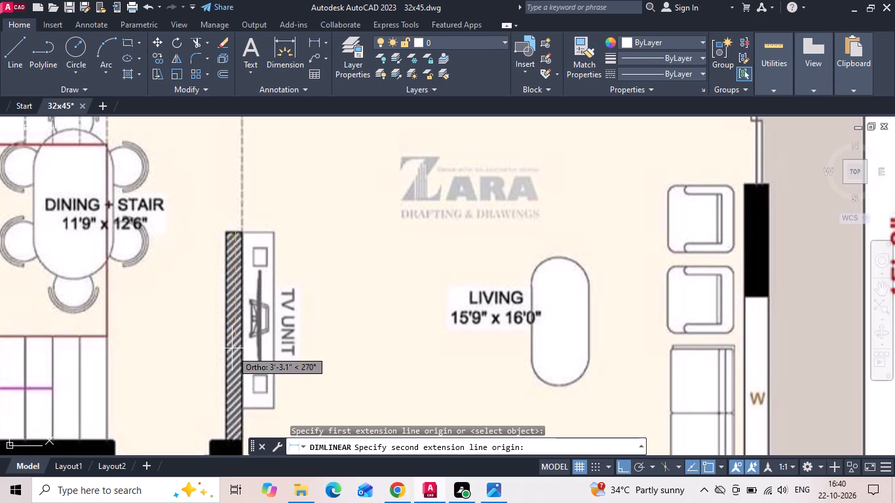
pyautogui.moveTo(237, 349); pyautogui.dragTo(248, 274, button='middle')
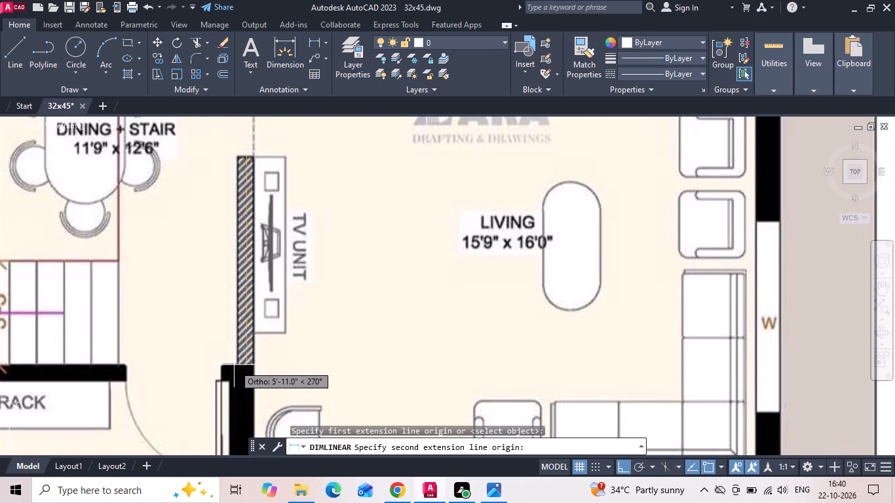
pyautogui.press('Escape')
pyautogui.scroll(-2, 290, 212)
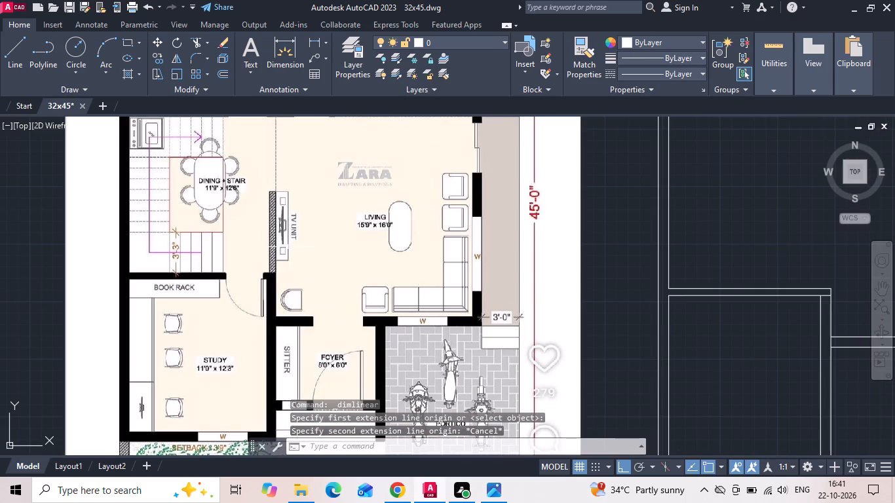
# Measure the study's north-south depth in the reference image.
pyautogui.click(311, 46)
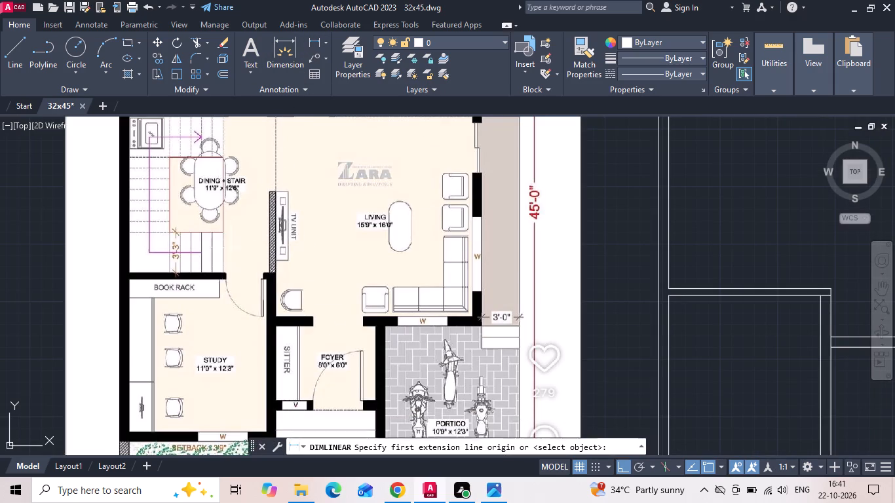
pyautogui.middleClick(237, 235)
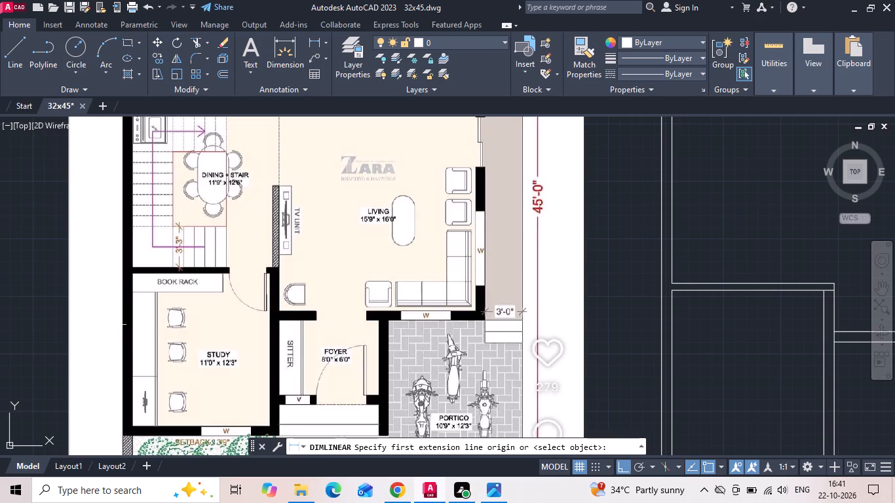
pyautogui.click(138, 275)
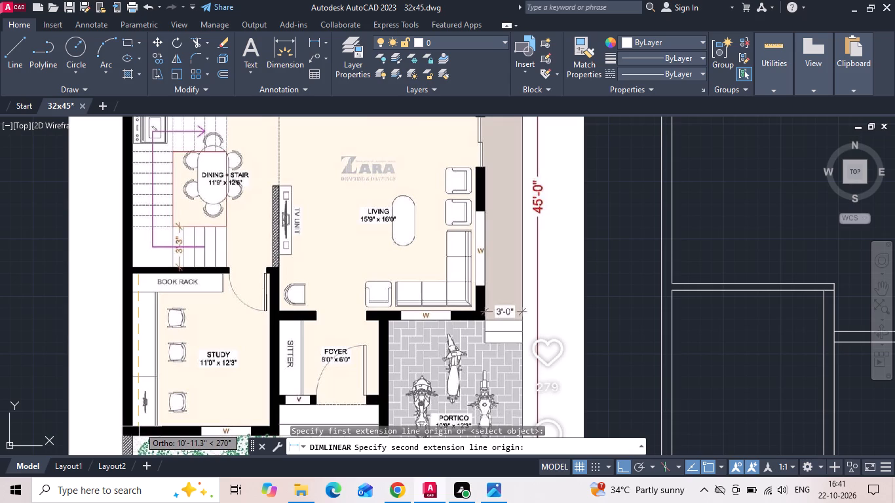
pyautogui.press('Escape')
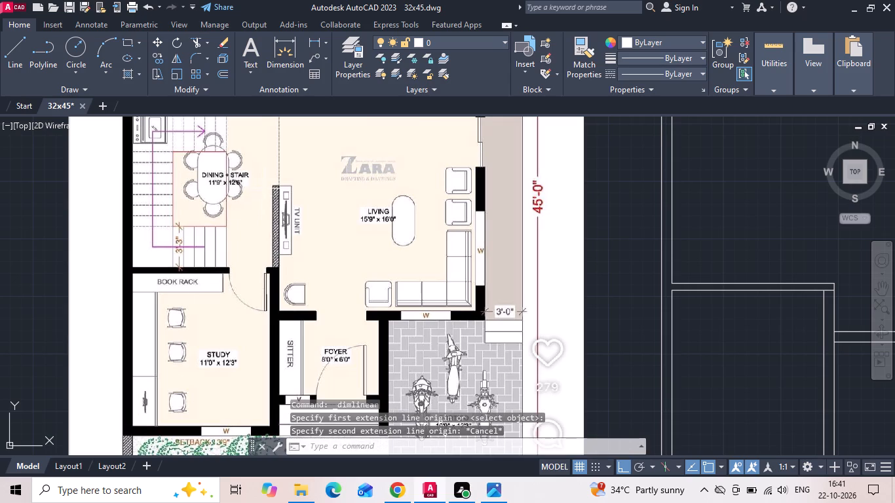
pyautogui.press('space')
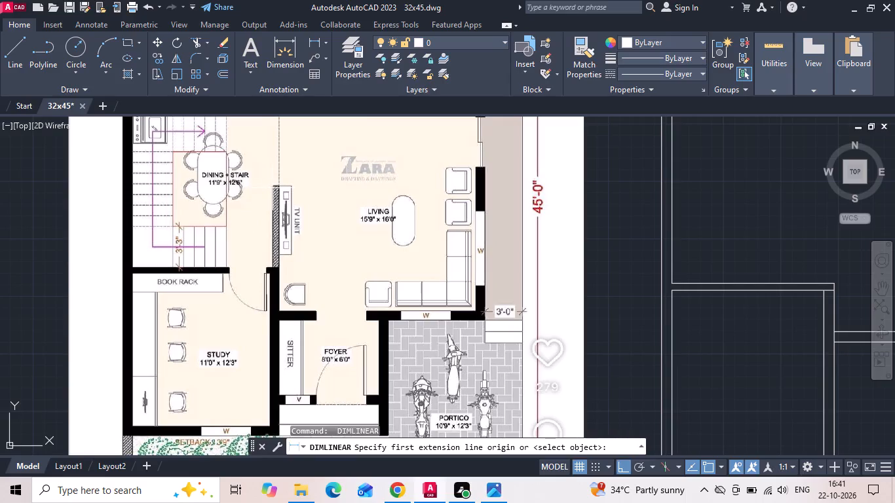
pyautogui.press('Escape')
# Offset the study north wall's upper line 5' north to mark the end of the TV unit wall.
pyautogui.scroll(-2, 196, 233)
pyautogui.scroll(1, 472, 233)
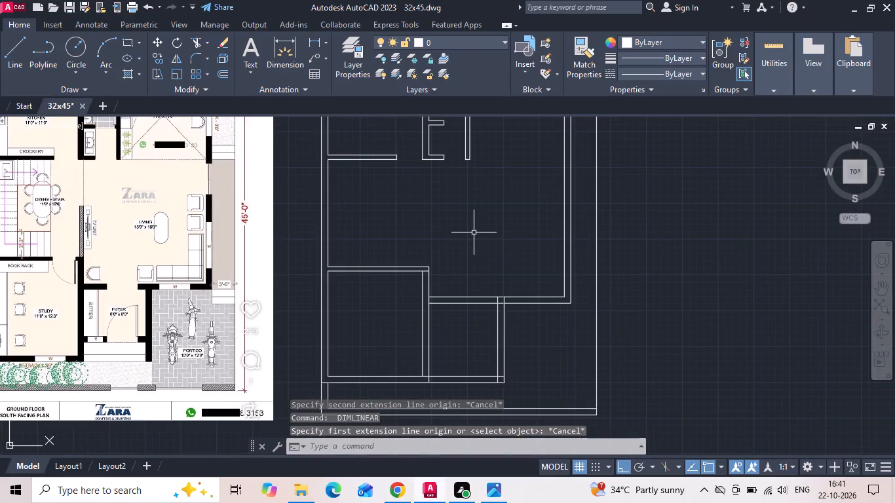
pyautogui.write('o')
pyautogui.press('space')
pyautogui.write("5'")
pyautogui.press('Return')
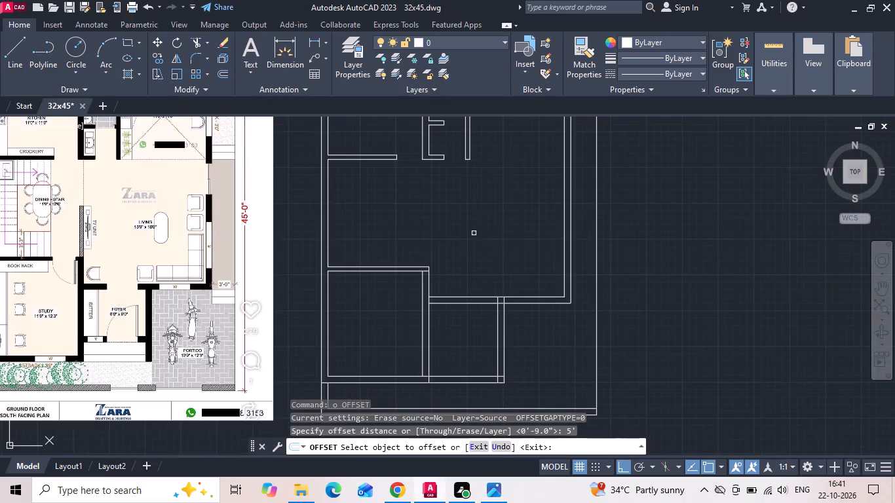
pyautogui.click(400, 267)
pyautogui.click(421, 223)
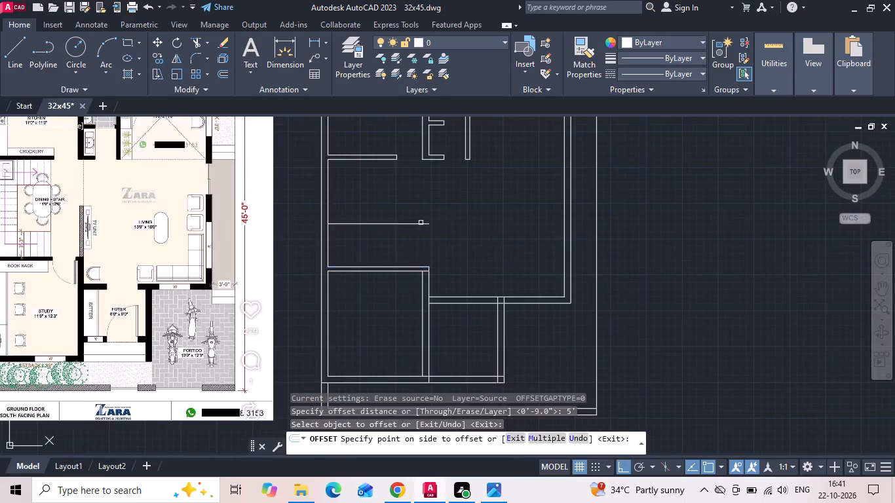
pyautogui.scroll(-1, 486, 233)
pyautogui.press('Escape')
# Extend both lines of the study's east wall north to the offset line to form the TV unit wall.
pyautogui.press('e')
pyautogui.press('x')
pyautogui.press('space')
pyautogui.scroll(1, 447, 257)
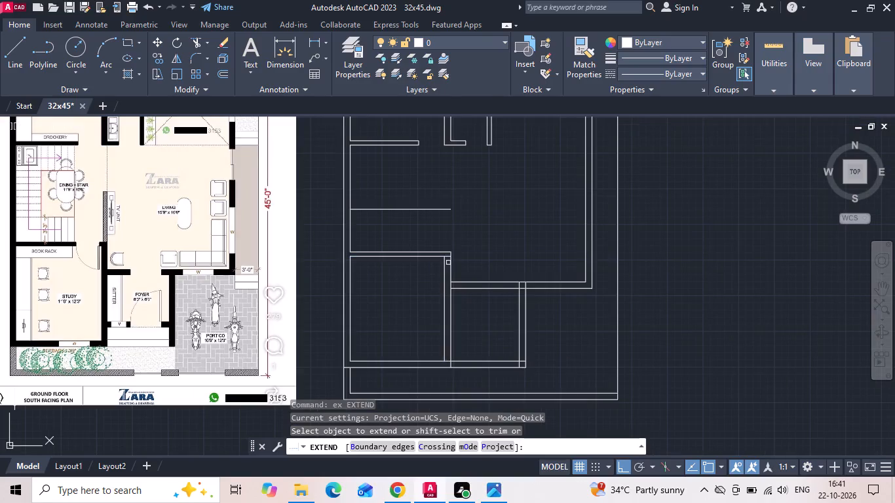
pyautogui.moveTo(435, 271); pyautogui.dragTo(486, 242)
pyautogui.click(445, 276)
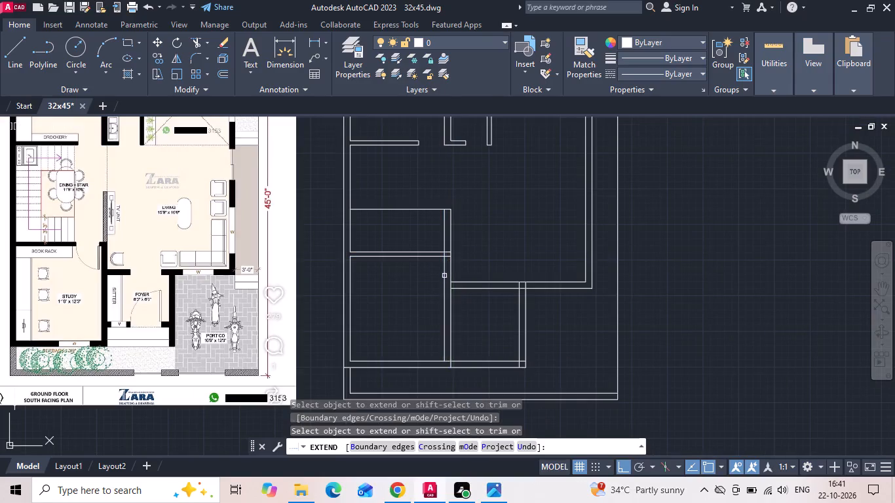
pyautogui.press('Escape')
# Trim the offset line west of the TV unit wall, keeping only the part that caps the wall's north end.
pyautogui.press('t')
pyautogui.press('r')
pyautogui.press('space')
pyautogui.moveTo(413, 228); pyautogui.dragTo(415, 194)
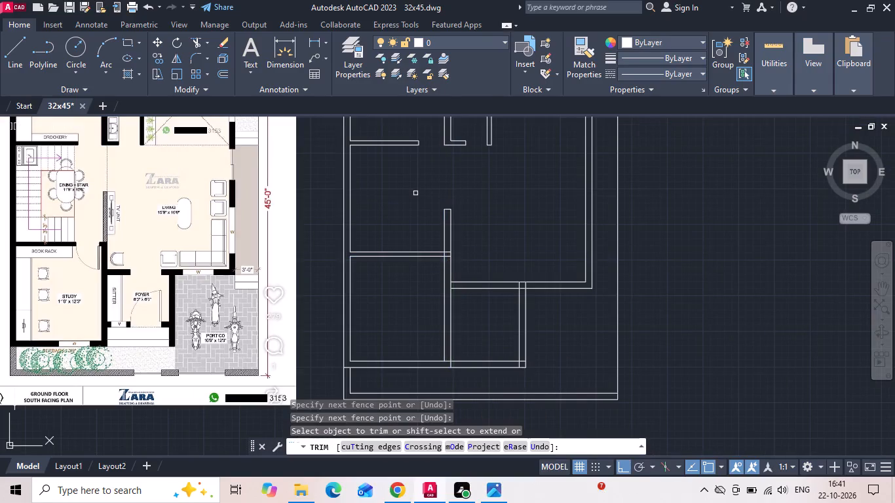
pyautogui.middleClick(415, 193)
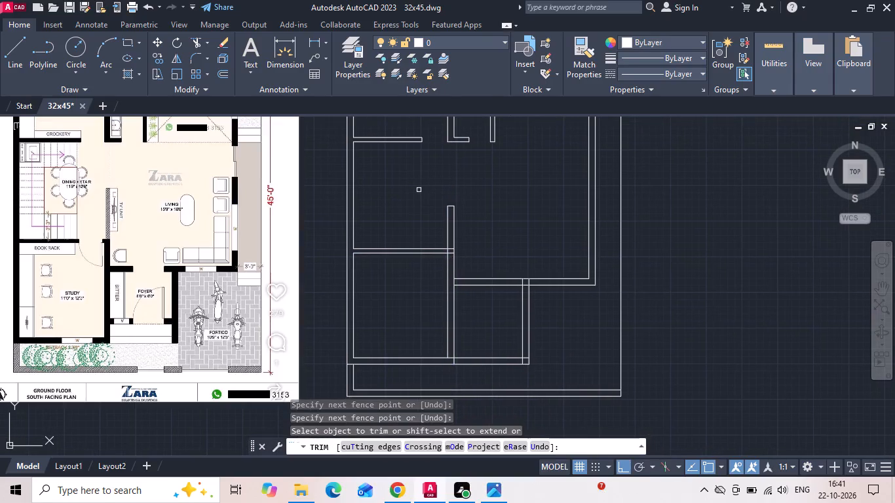
pyautogui.press('Escape')
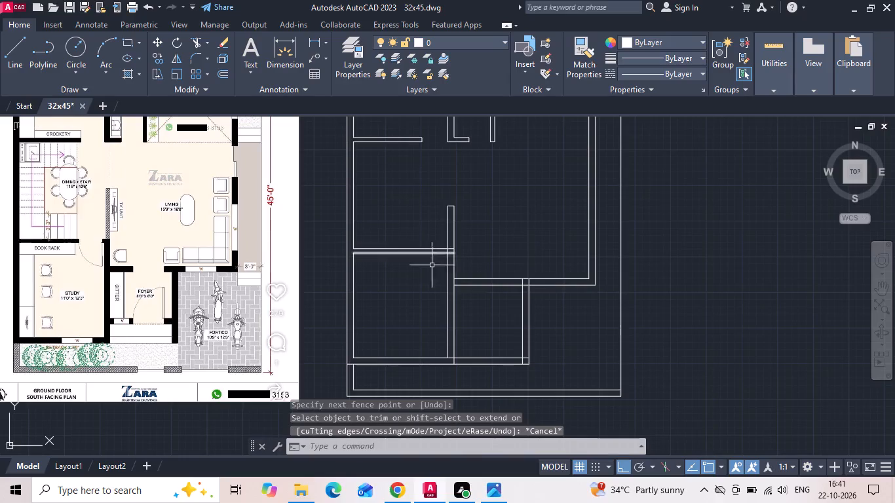
# Copy the inner line of the study's east wall 3' west to mark the study door opening.
pyautogui.click(447, 289)
pyautogui.rightClick(436, 289)
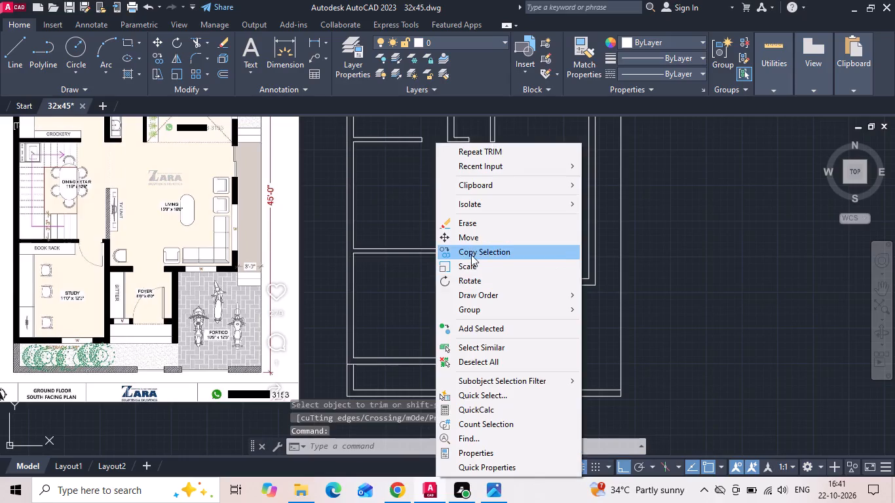
pyautogui.click(472, 254)
pyautogui.moveTo(516, 236); pyautogui.dragTo(505, 234)
pyautogui.write("3'")
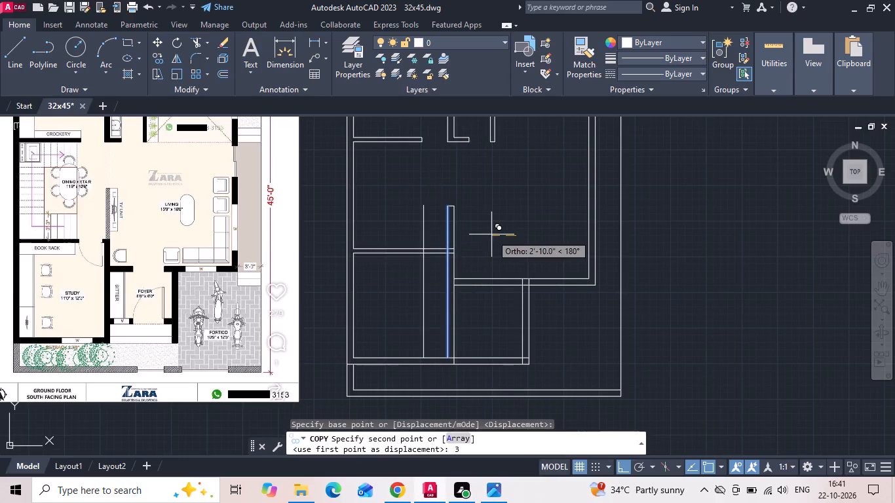
pyautogui.press('Return')
pyautogui.press('Escape')
# Trim the study's north wall lines between the copied line and the east wall, and the copied line's part north of the wall.
pyautogui.write('tr')
pyautogui.press('space')
pyautogui.press('space')
pyautogui.moveTo(408, 224); pyautogui.dragTo(425, 236)
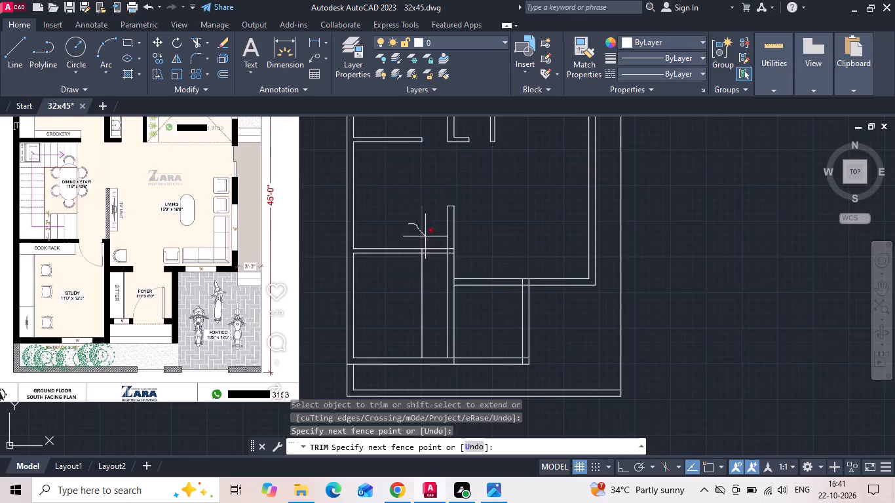
pyautogui.moveTo(425, 236); pyautogui.dragTo(427, 314)
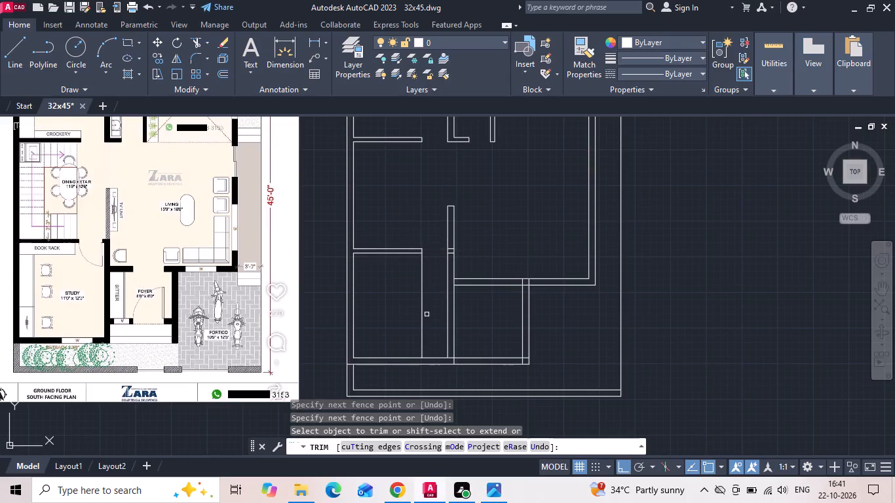
# Trim the leftover north wall segments crossing inside the TV unit wall beside the study door opening.
pyautogui.scroll(2, 450, 257)
pyautogui.moveTo(451, 254); pyautogui.dragTo(452, 242)
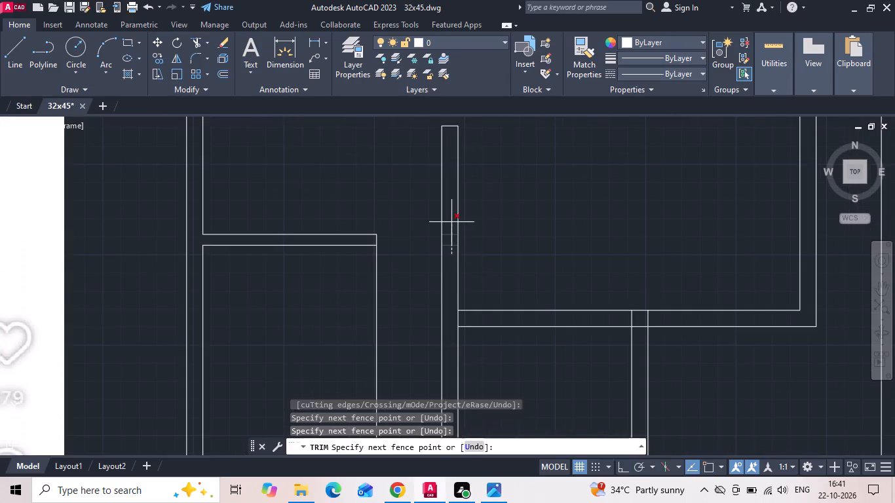
pyautogui.click(451, 222)
pyautogui.scroll(-2, 522, 253)
pyautogui.press('Escape')
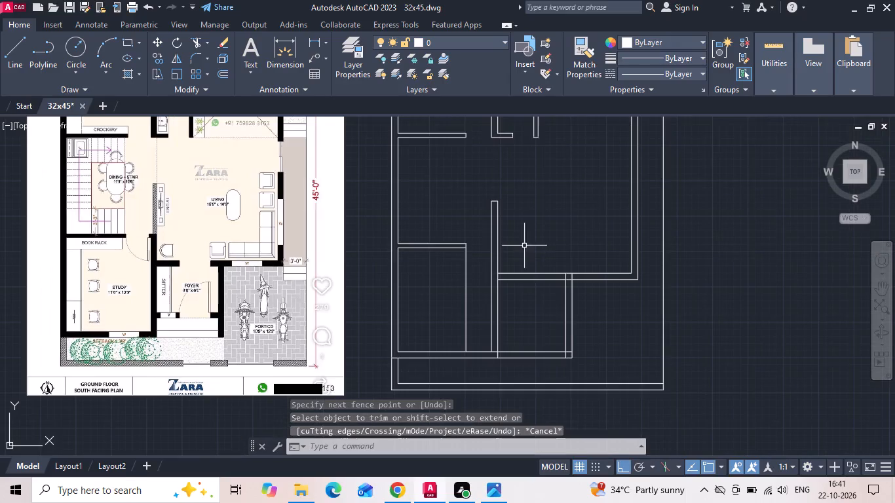
pyautogui.moveTo(508, 243); pyautogui.dragTo(553, 204, button='middle')
pyautogui.press('Escape')
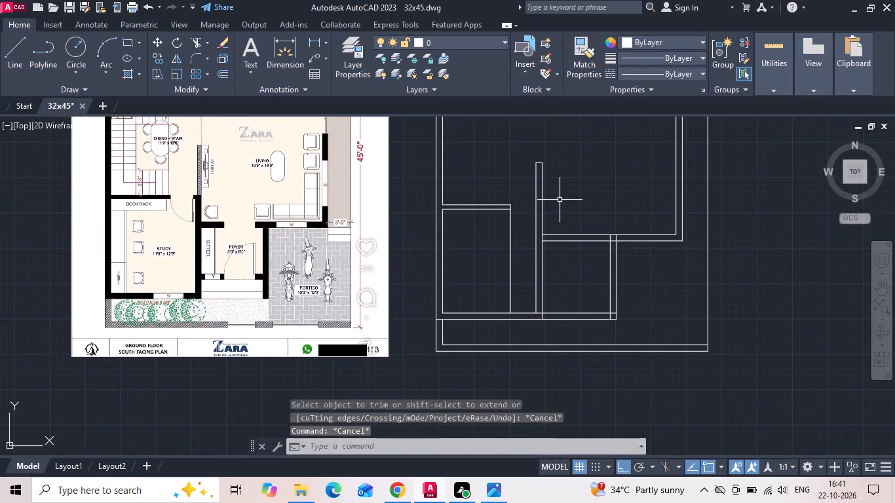
# Save the 32x45 drawing.
pyautogui.hotkey('ctrl', 's')
pyautogui.hotkey('ctrl', 's')
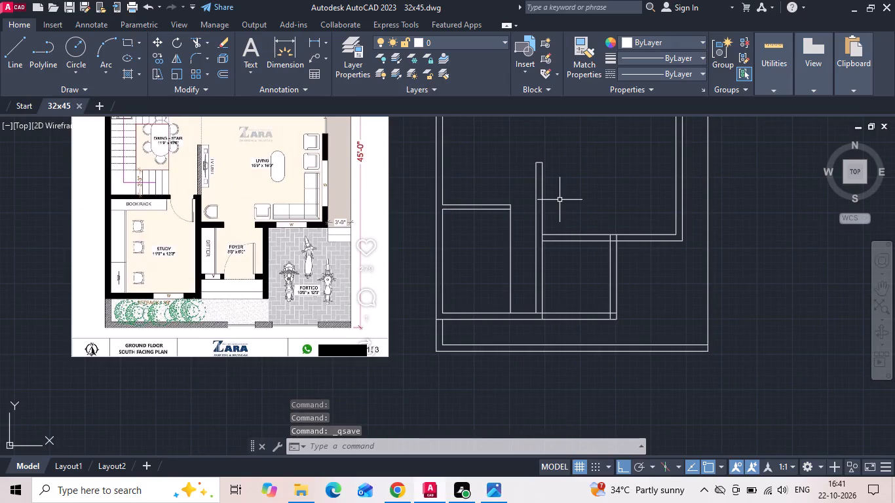
pyautogui.hotkey('ctrl', 's')
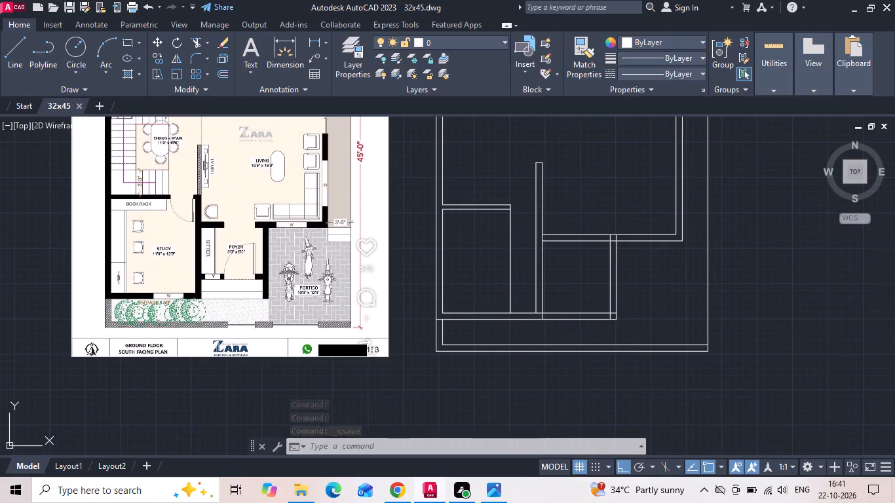
pyautogui.hotkey('ctrl', 's')
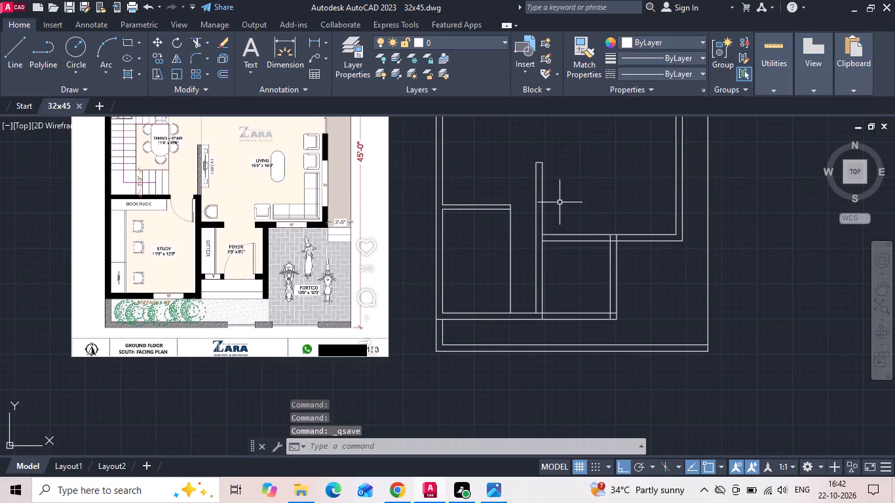
# Offset the lower line of the living room's south wall 6' south to mark the foyer's depth.
pyautogui.scroll(1, 193, 280)
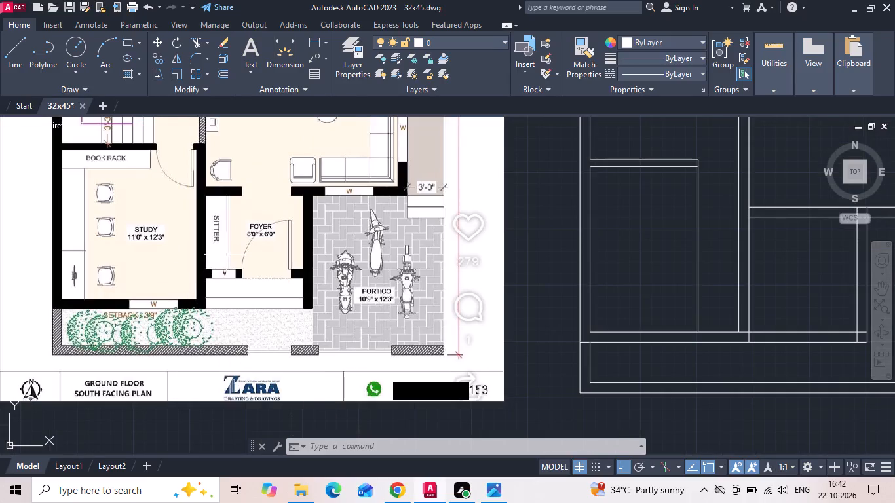
pyautogui.scroll(-1, 211, 263)
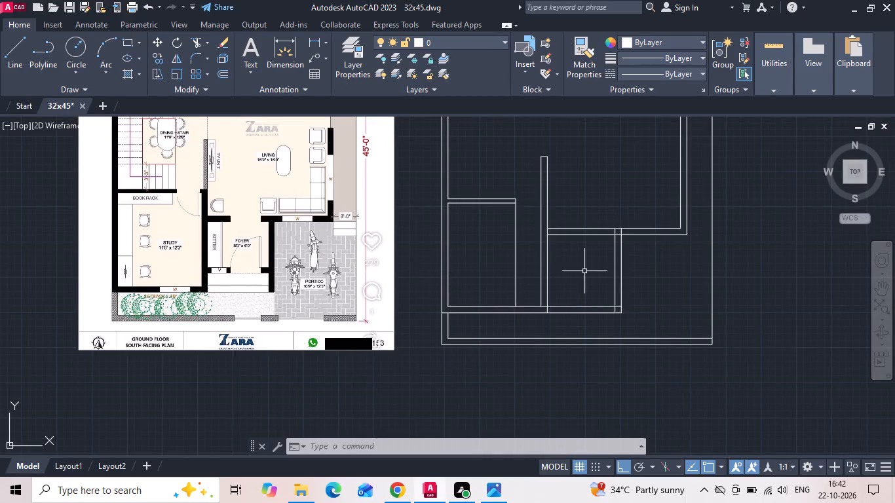
pyautogui.scroll(2, 237, 263)
pyautogui.write('o')
pyautogui.press('space')
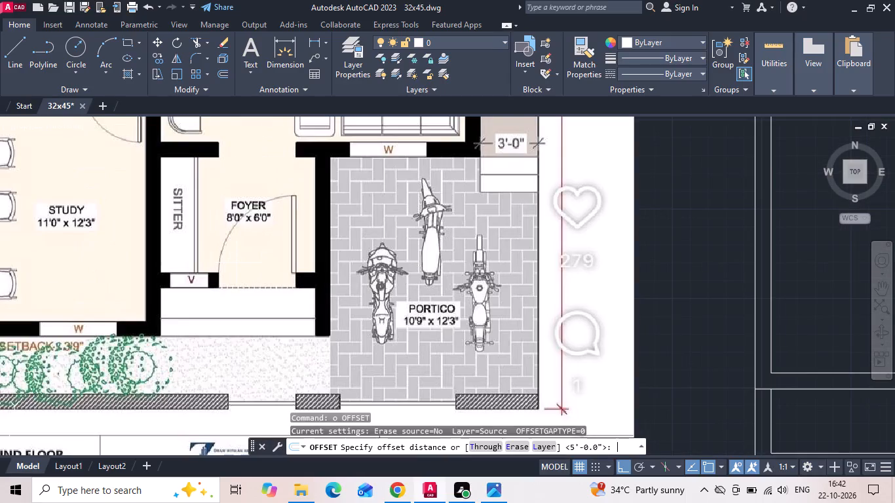
pyautogui.write("6'")
pyautogui.press('Return')
pyautogui.scroll(-1, 174, 236)
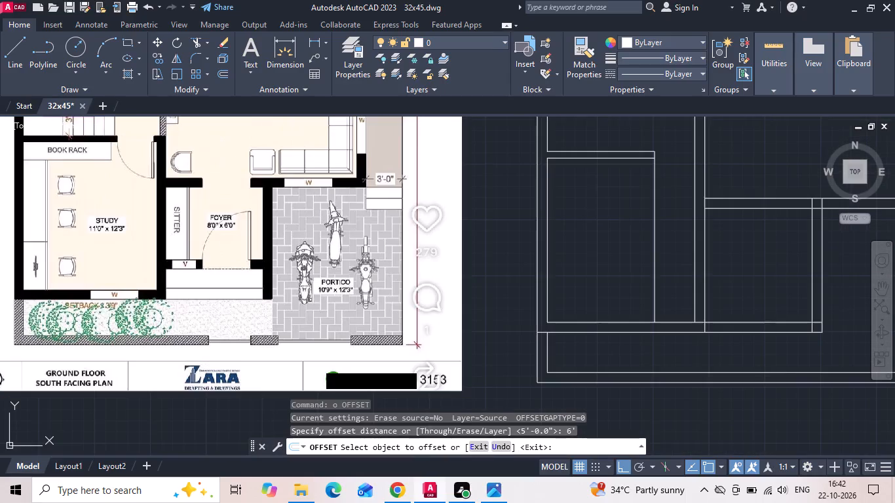
pyautogui.moveTo(664, 199); pyautogui.dragTo(481, 198, button='middle')
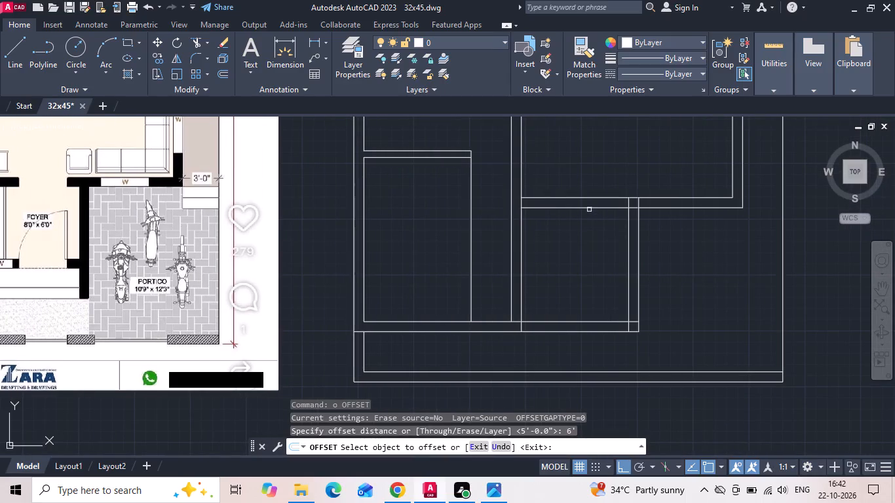
pyautogui.click(588, 209)
pyautogui.click(582, 238)
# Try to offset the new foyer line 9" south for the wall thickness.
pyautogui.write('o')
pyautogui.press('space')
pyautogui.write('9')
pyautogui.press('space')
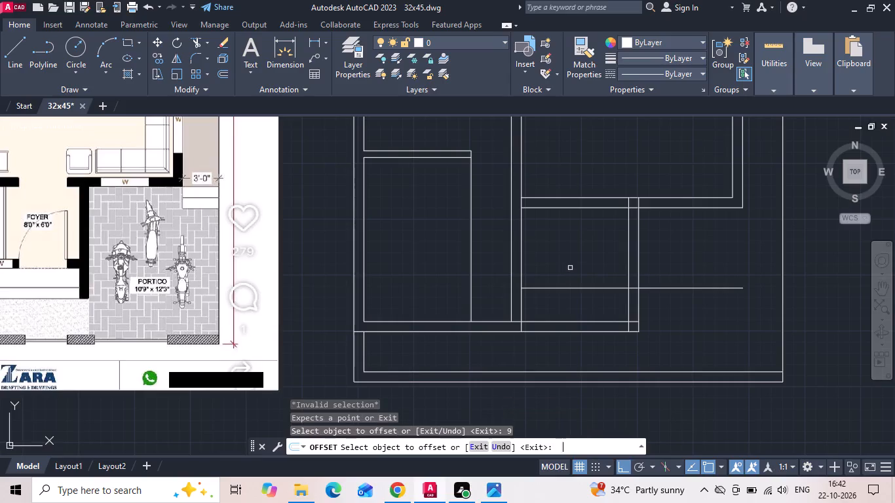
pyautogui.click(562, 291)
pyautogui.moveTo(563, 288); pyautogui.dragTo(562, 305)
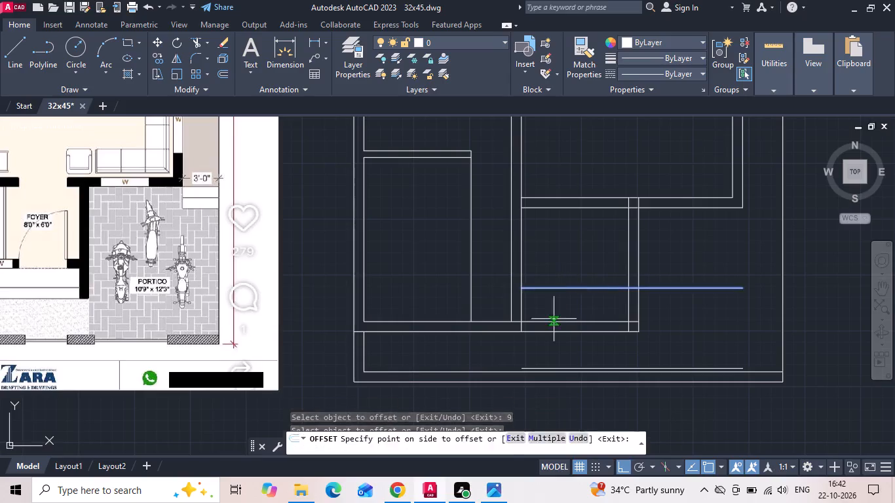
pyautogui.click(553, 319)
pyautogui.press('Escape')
# Offset the foyer's south line 9" south to form the foyer's front wall.
pyautogui.press('o')
pyautogui.press('space')
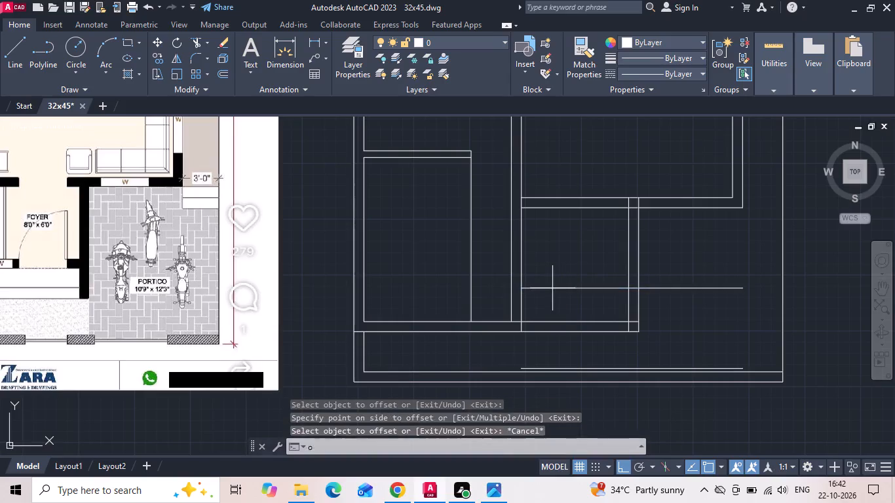
pyautogui.write('9')
pyautogui.press('space')
pyautogui.moveTo(553, 288); pyautogui.dragTo(552, 298)
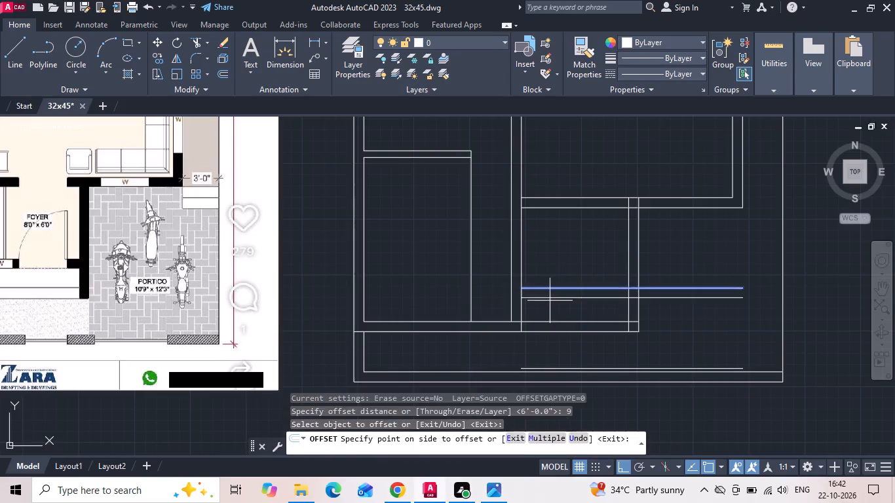
pyautogui.click(545, 306)
pyautogui.press('Escape')
# Delete the stray offset line just above the south boundary wall.
pyautogui.click(533, 367)
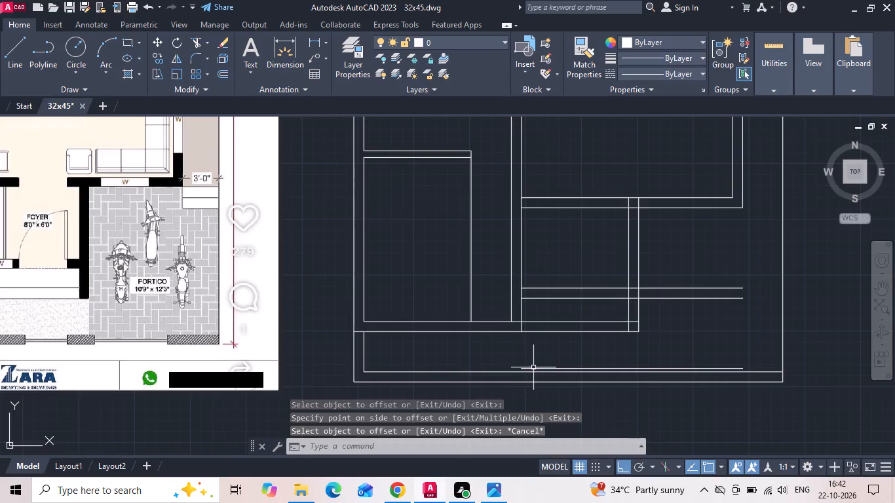
pyautogui.press('Delete')
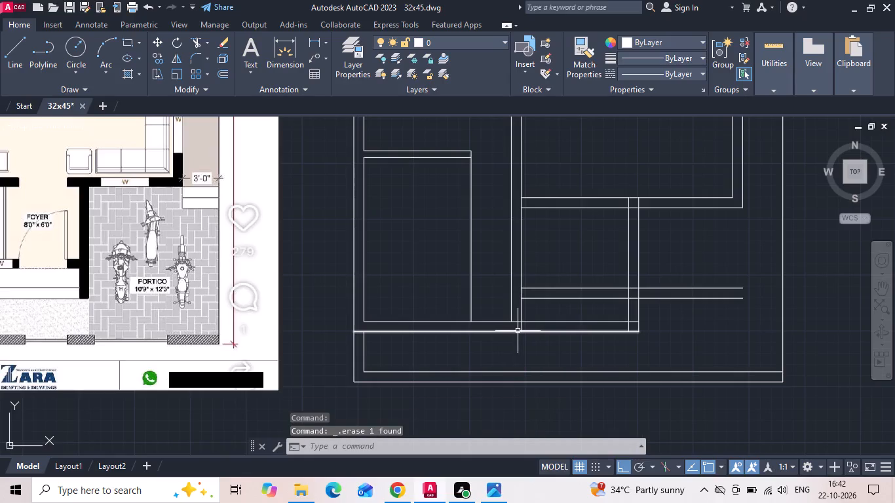
# Trim both foyer front wall lines where they extend east past the foyer's east wall.
pyautogui.write('tr')
pyautogui.press('space')
pyautogui.moveTo(667, 278); pyautogui.dragTo(672, 307)
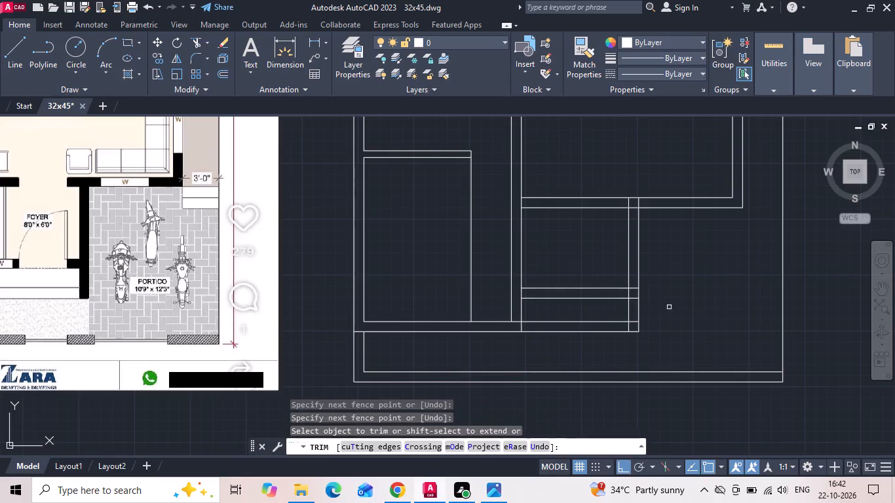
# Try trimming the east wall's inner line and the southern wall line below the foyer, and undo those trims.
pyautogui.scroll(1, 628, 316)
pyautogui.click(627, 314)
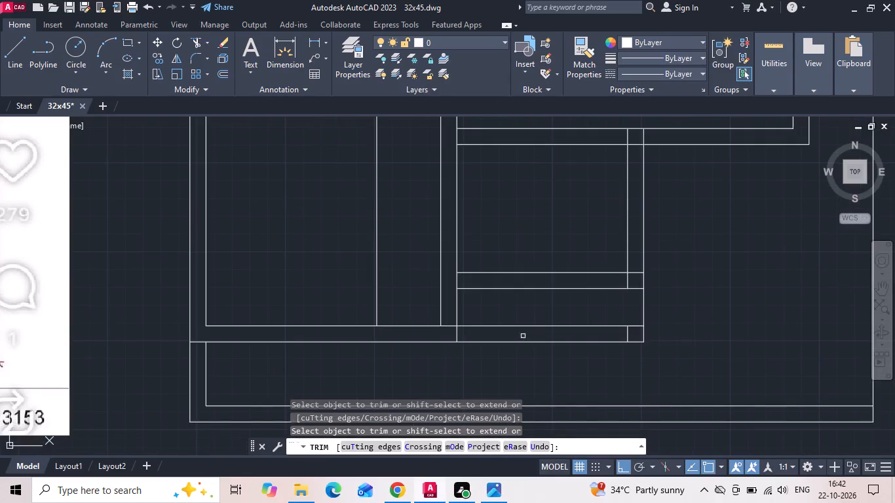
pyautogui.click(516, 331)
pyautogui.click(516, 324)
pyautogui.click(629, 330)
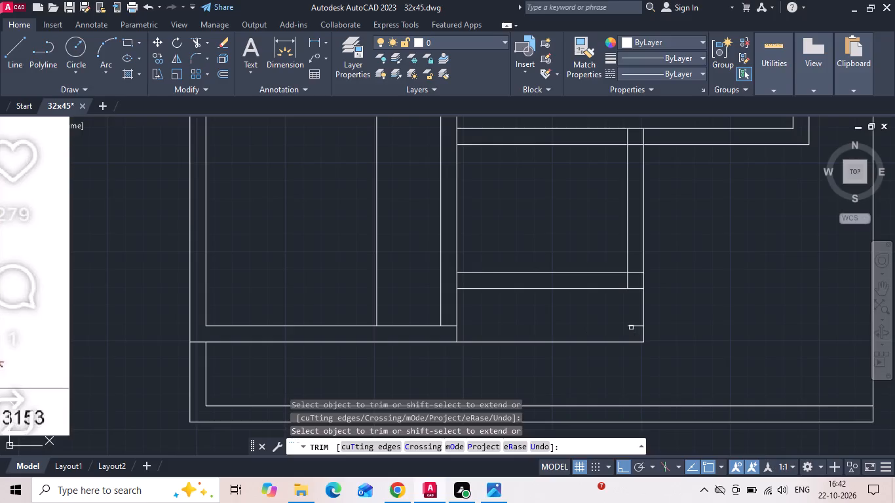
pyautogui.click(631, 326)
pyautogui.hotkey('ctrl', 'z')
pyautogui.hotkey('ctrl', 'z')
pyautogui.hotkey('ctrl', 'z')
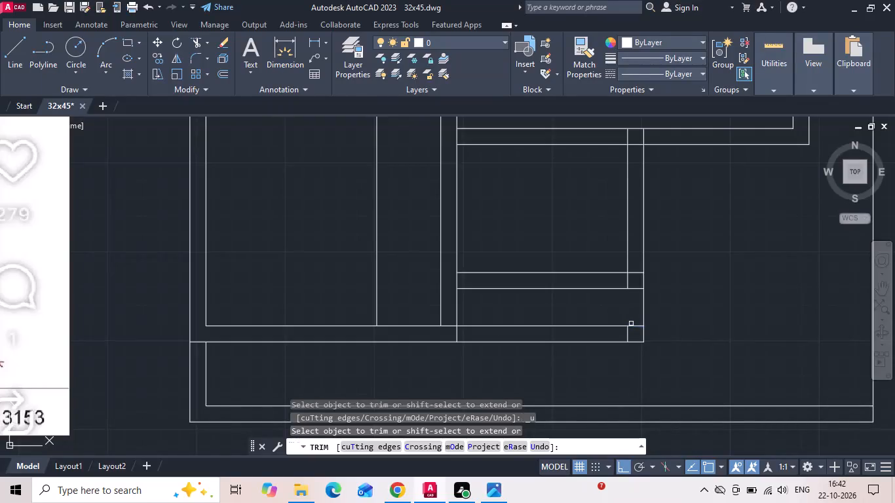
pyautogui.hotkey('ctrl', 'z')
# Trim the inner south wall line below the foyer, from the study's east wall through the foyer's east wall.
pyautogui.scroll(1, 631, 322)
pyautogui.click(631, 323)
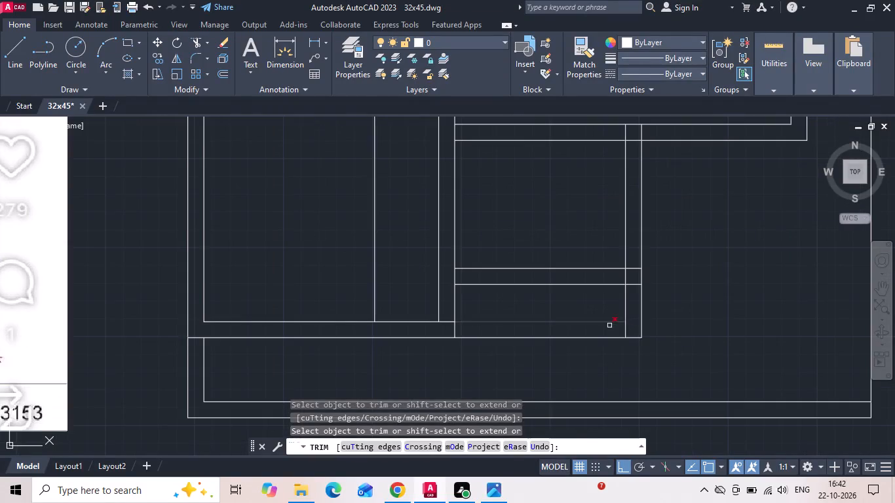
pyautogui.click(606, 321)
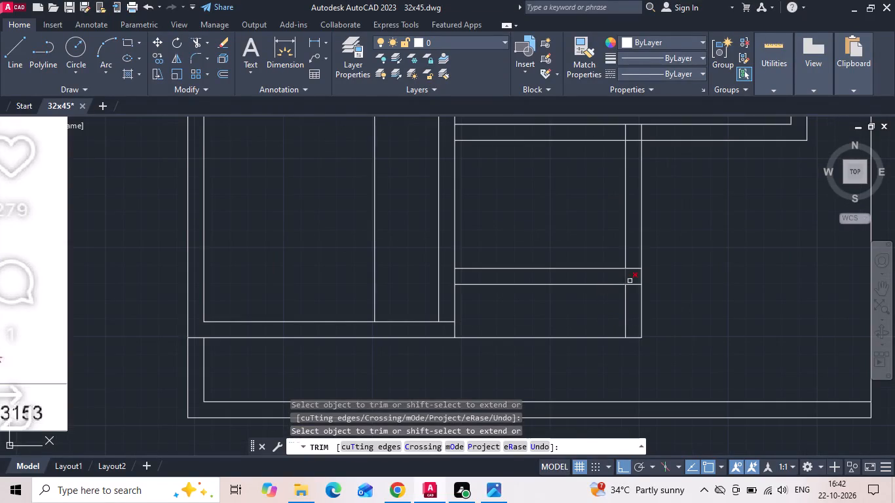
# Trim the line segments crossing the foyer front wall's junctions with the east wall and the study wall.
pyautogui.click(625, 278)
pyautogui.click(638, 265)
pyautogui.click(638, 297)
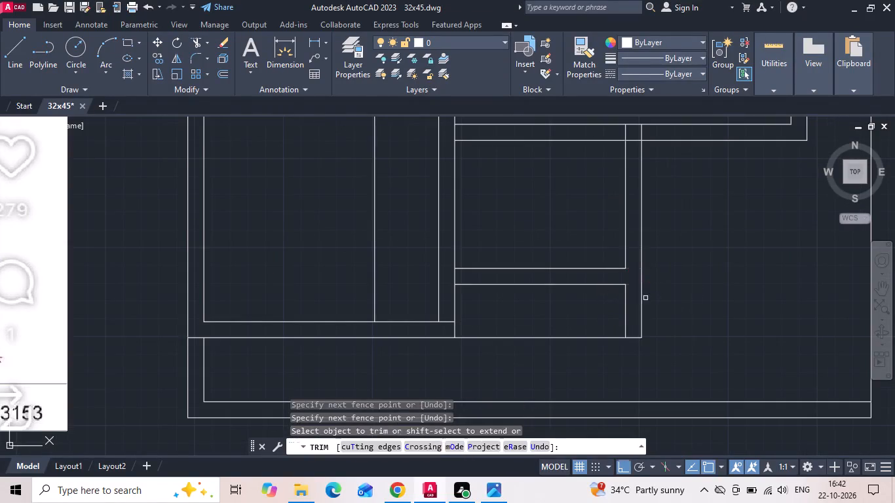
pyautogui.scroll(-1, 700, 291)
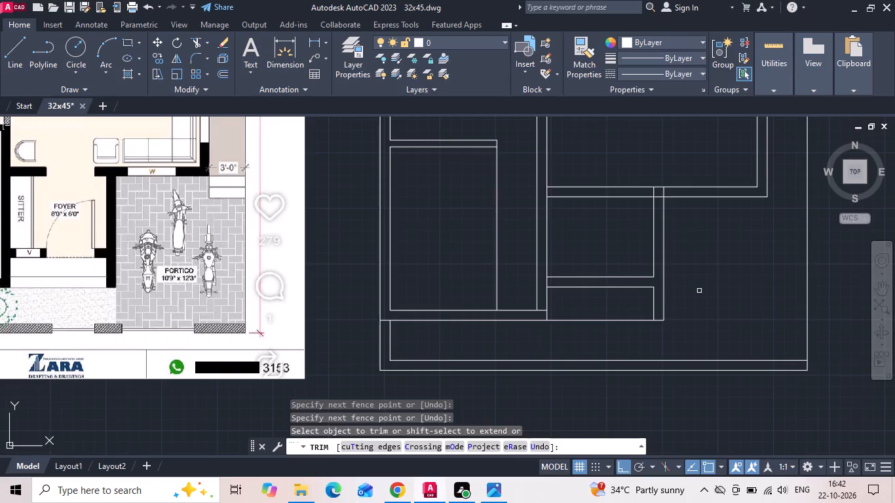
pyautogui.moveTo(570, 304); pyautogui.dragTo(618, 283, button='middle')
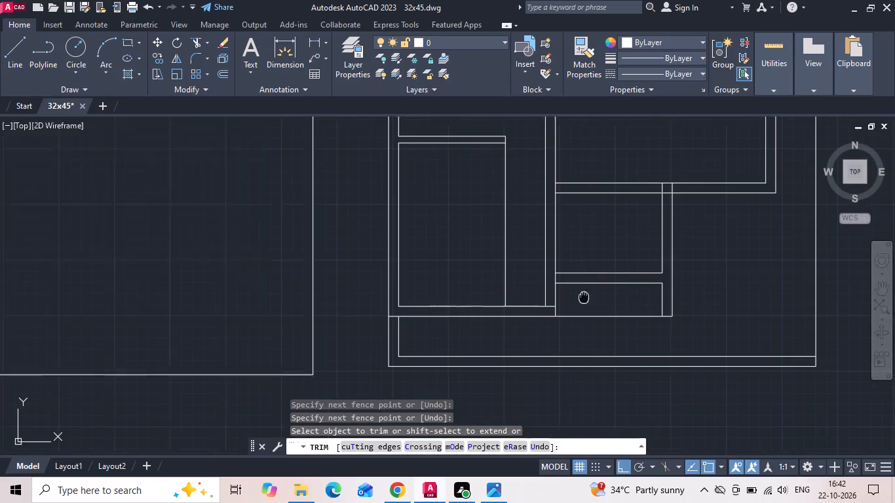
pyautogui.moveTo(618, 283); pyautogui.dragTo(626, 280, button='middle')
pyautogui.scroll(2, 64, 263)
pyautogui.scroll(-2, 62, 263)
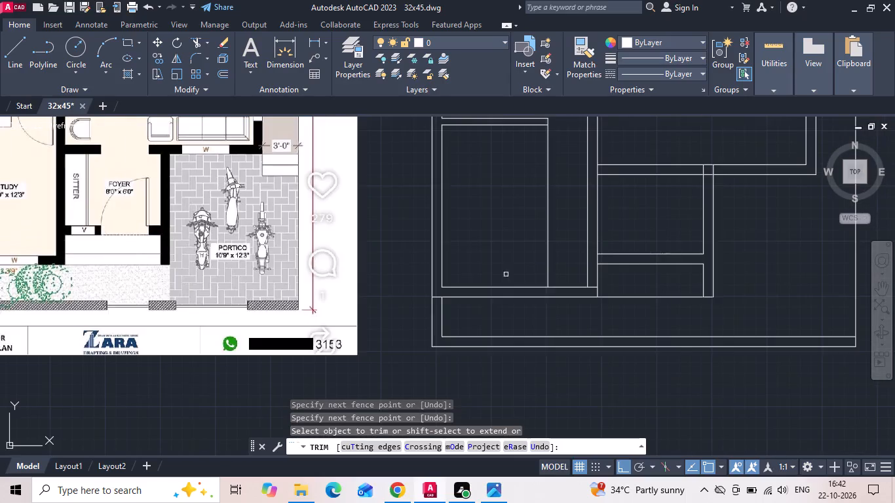
pyautogui.scroll(2, 624, 267)
pyautogui.click(553, 246)
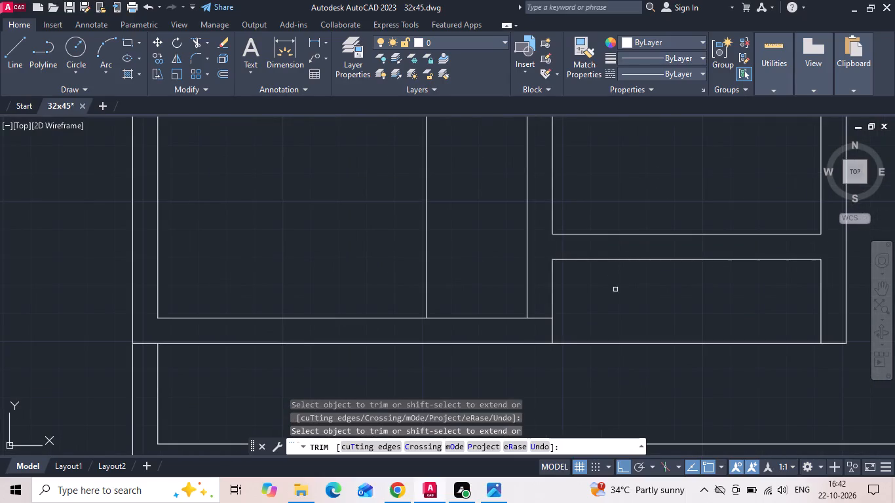
# Offset the outer south wall line 10" north to mark an entrance step below the foyer.
pyautogui.moveTo(615, 291); pyautogui.dragTo(468, 268, button='middle')
pyautogui.press('Escape')
pyautogui.write('o 1')
pyautogui.press('0')
pyautogui.press('Return')
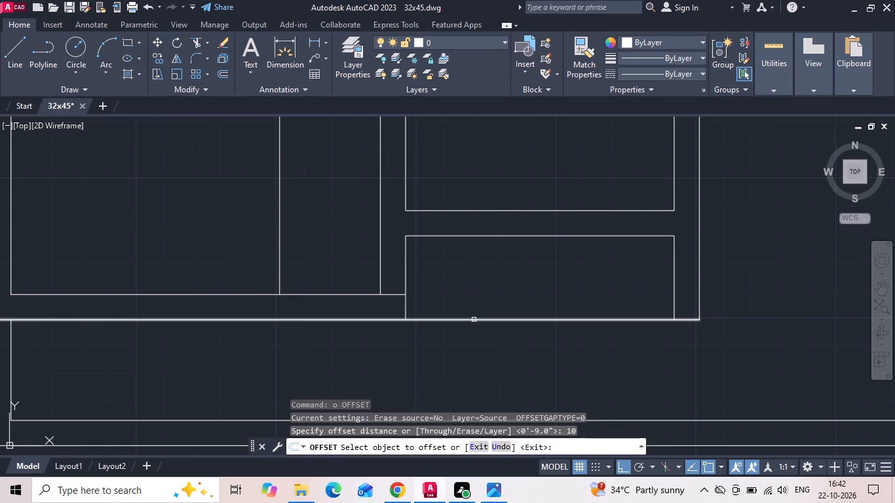
pyautogui.click(473, 318)
pyautogui.click(472, 297)
pyautogui.press('Escape')
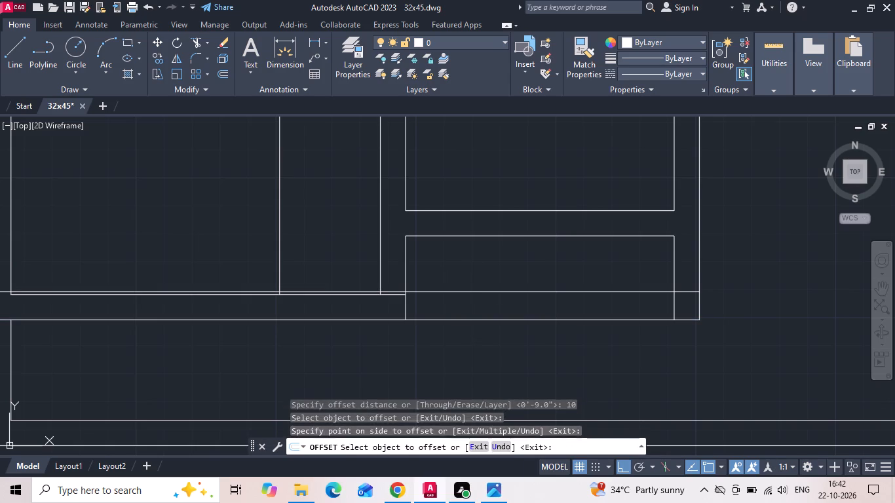
# Trim the entrance step line inside the walls at both ends and delete its leftover piece in the study.
pyautogui.press('t')
pyautogui.press('r')
pyautogui.press('space')
pyautogui.click(392, 292)
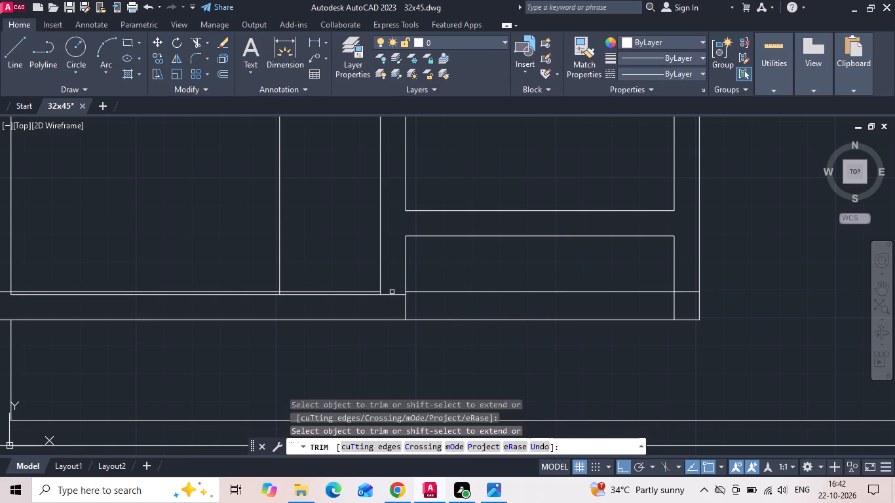
pyautogui.press('Escape')
pyautogui.click(370, 291)
pyautogui.press('Delete')
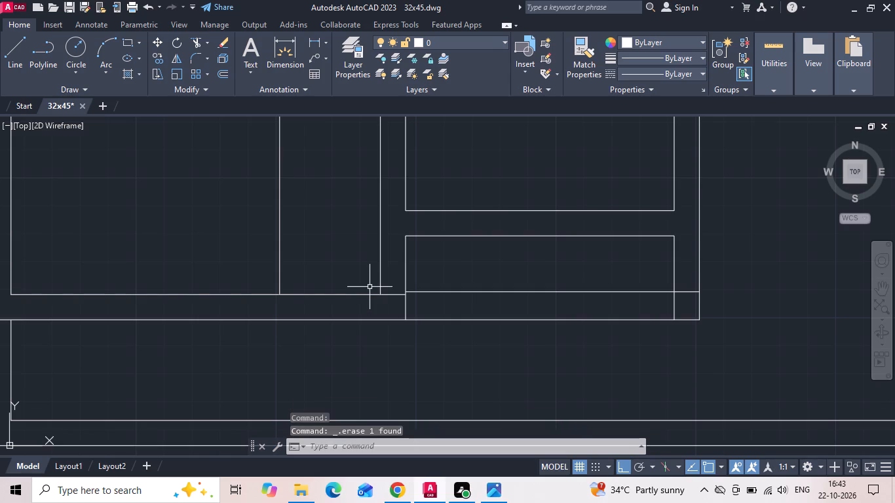
pyautogui.write('tr')
pyautogui.press('space')
pyautogui.press('space')
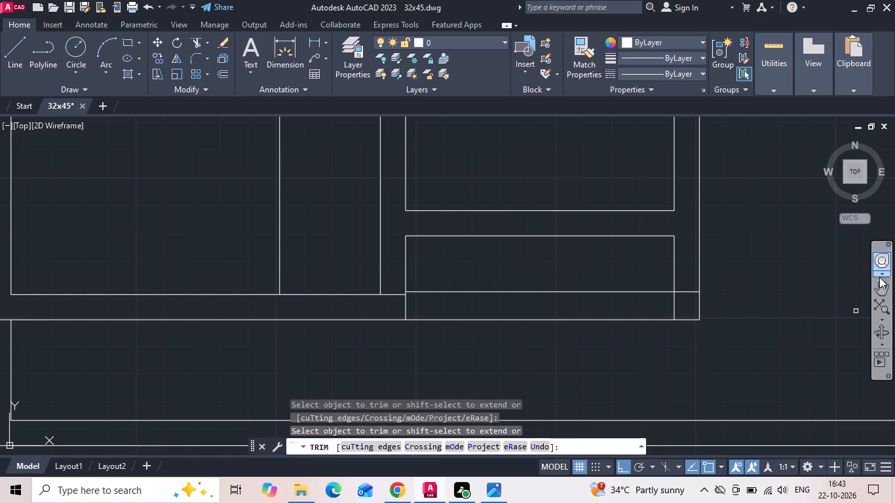
pyautogui.click(693, 291)
pyautogui.press('Escape')
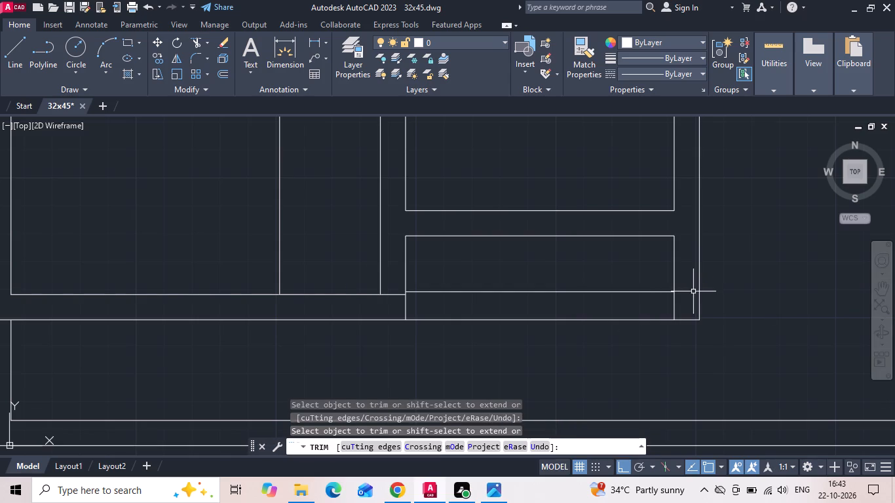
# Save the 32x45 drawing.
pyautogui.hotkey('ctrl', 's')
pyautogui.hotkey('ctrl', 's')
# Trim the segments crossing the foyer's north wall at its junctions with the east wall and the study wall.
pyautogui.scroll(-1, 400, 312)
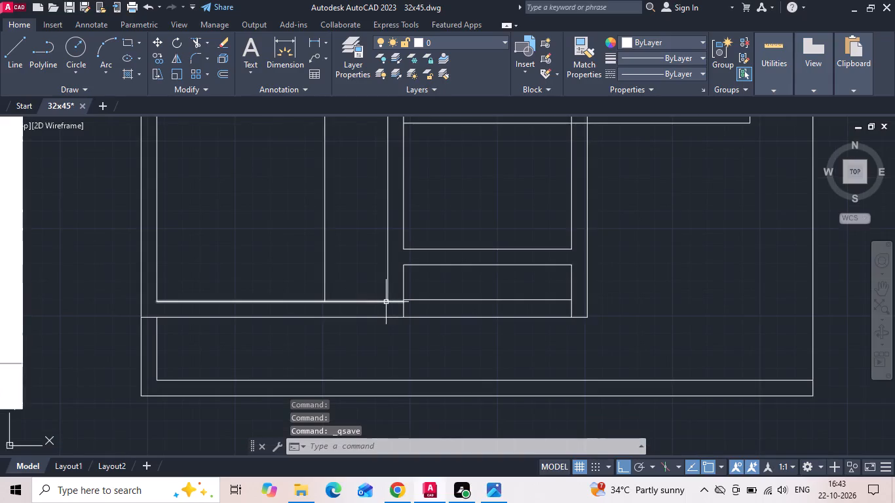
pyautogui.scroll(-1, 375, 335)
pyautogui.scroll(-1, 511, 325)
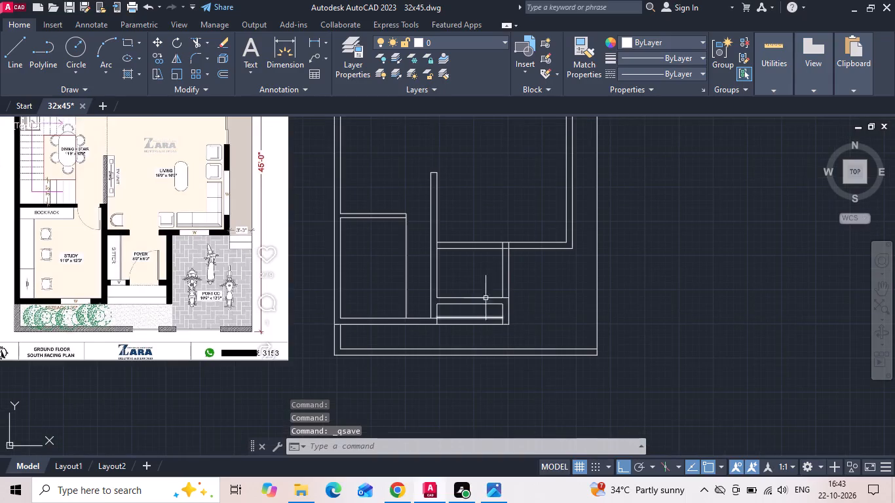
pyautogui.write('tr')
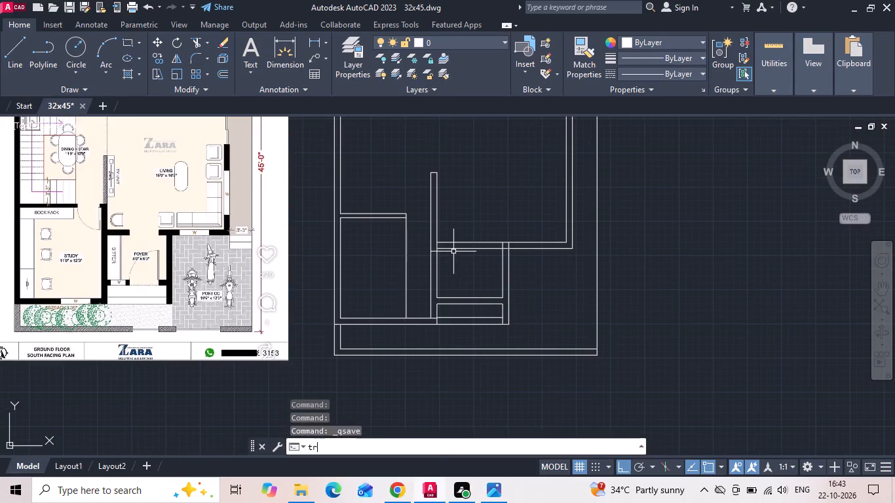
pyautogui.press('space')
pyautogui.press('space')
pyautogui.scroll(3, 493, 255)
pyautogui.click(524, 234)
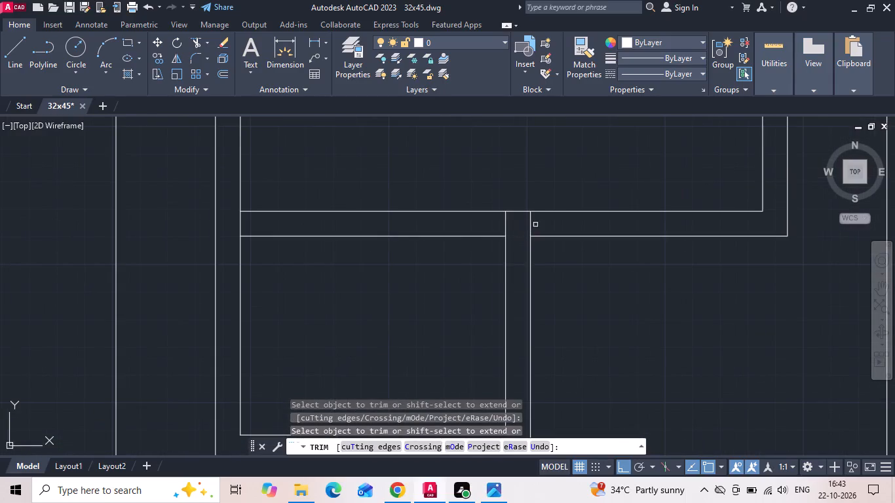
pyautogui.click(535, 223)
pyautogui.click(493, 223)
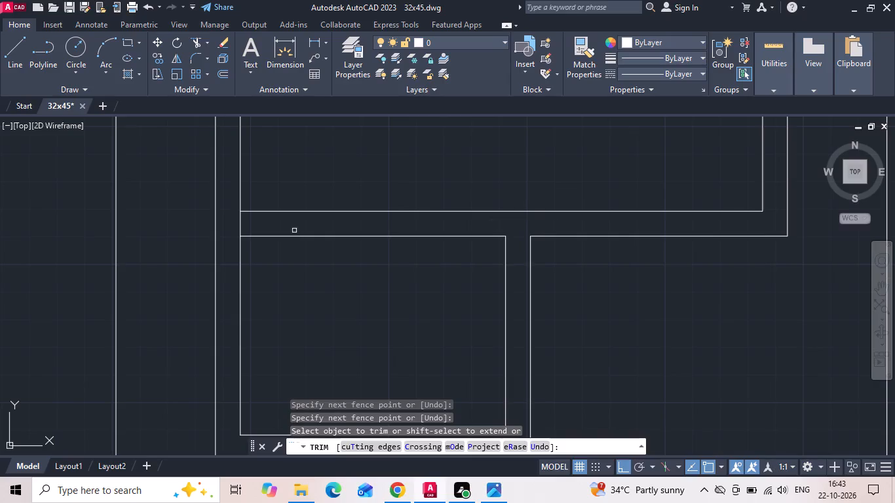
pyautogui.click(241, 223)
pyautogui.scroll(-2, 531, 163)
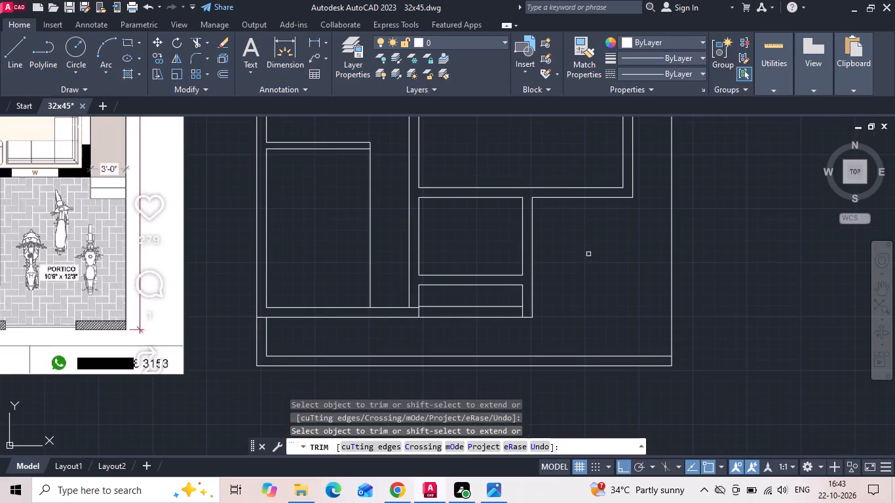
pyautogui.moveTo(588, 255); pyautogui.dragTo(594, 280, button='middle')
pyautogui.press('Escape')
pyautogui.moveTo(131, 303); pyautogui.dragTo(340, 281, button='middle')
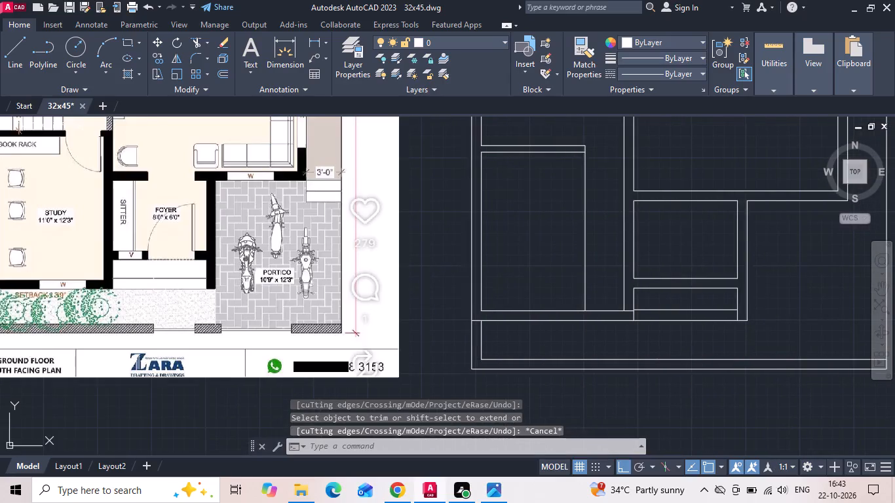
# Offset the inner line of the foyer's east wall 1'6" west into the foyer.
pyautogui.scroll(1, 132, 257)
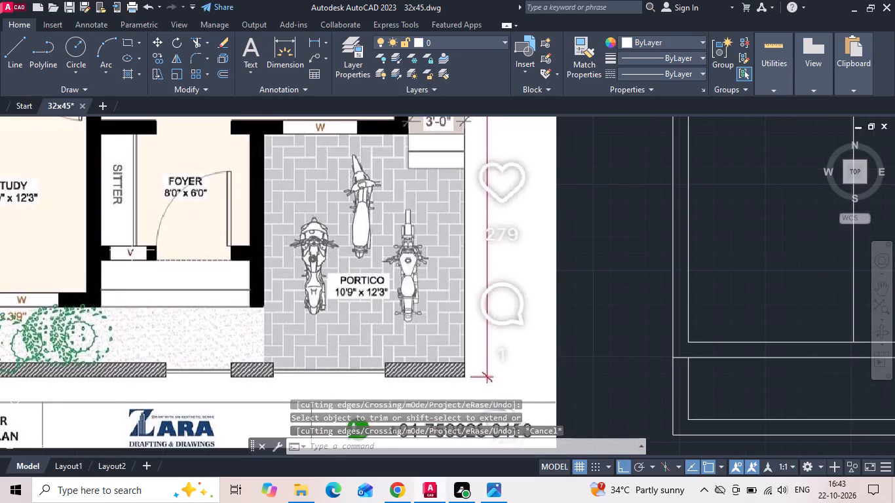
pyautogui.scroll(-2, 132, 250)
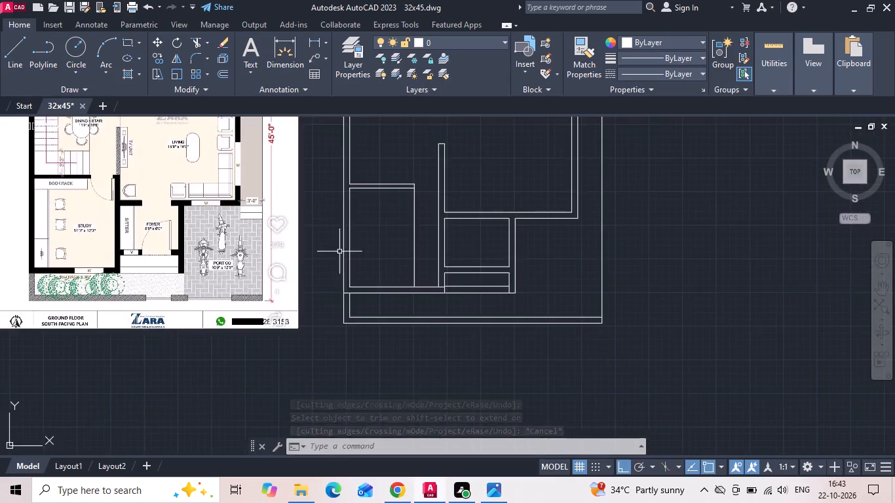
pyautogui.scroll(2, 505, 258)
pyautogui.press('o')
pyautogui.press('space')
pyautogui.write("1'")
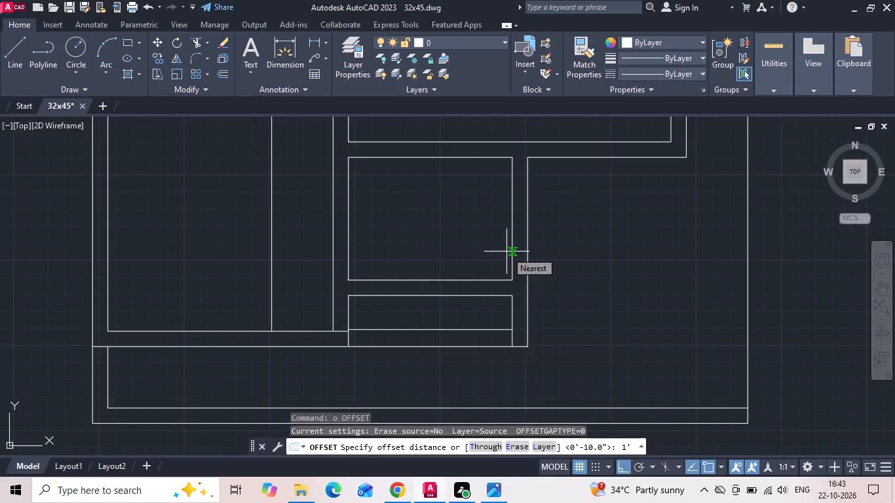
pyautogui.write('6')
pyautogui.press('space')
pyautogui.moveTo(513, 261); pyautogui.dragTo(503, 265)
pyautogui.click(421, 275)
pyautogui.scroll(-1, 538, 260)
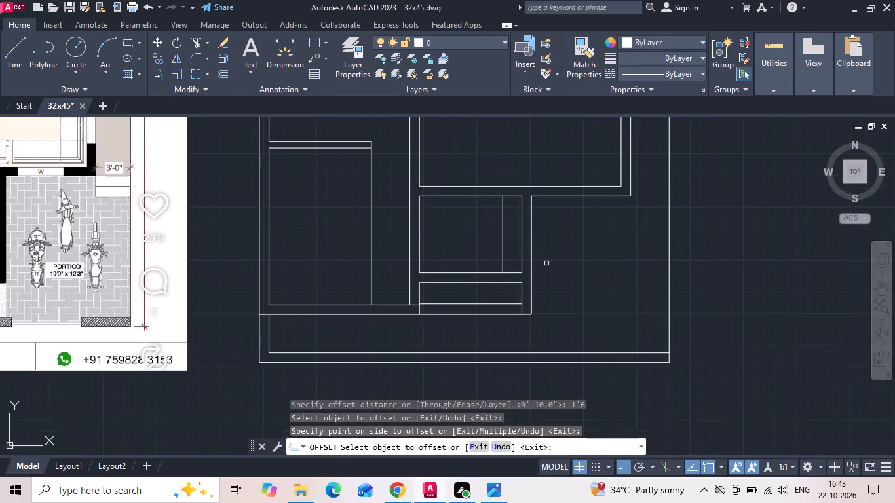
pyautogui.moveTo(560, 267); pyautogui.dragTo(649, 255, button='middle')
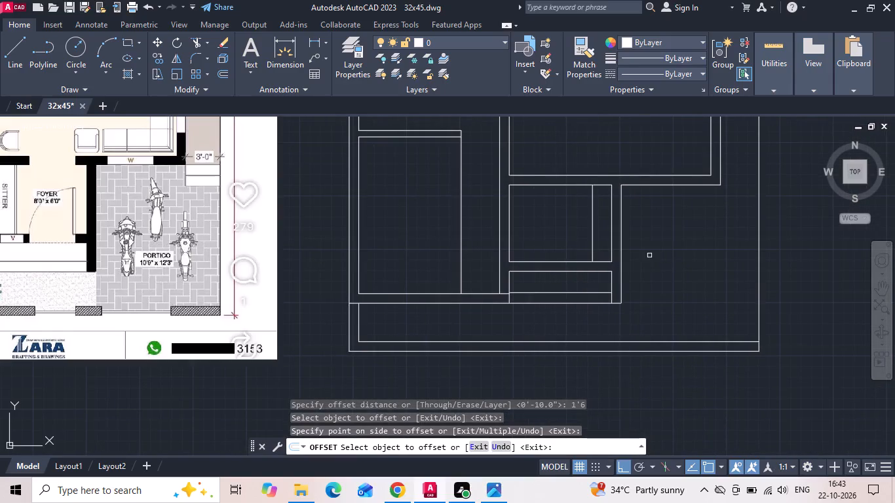
pyautogui.press('Escape')
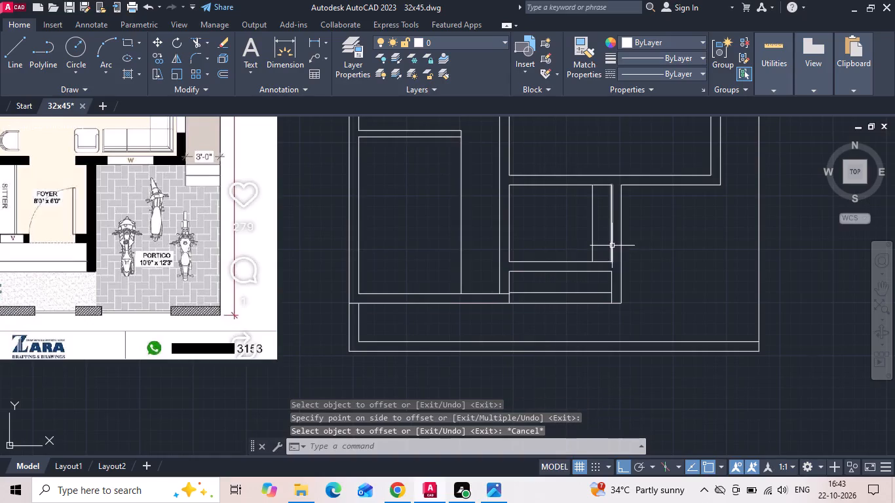
# Move the new offset line 6" east, toward the foyer's east wall.
pyautogui.scroll(1, 609, 244)
pyautogui.click(595, 236)
pyautogui.click(551, 236)
pyautogui.rightClick(546, 234)
pyautogui.click(590, 231)
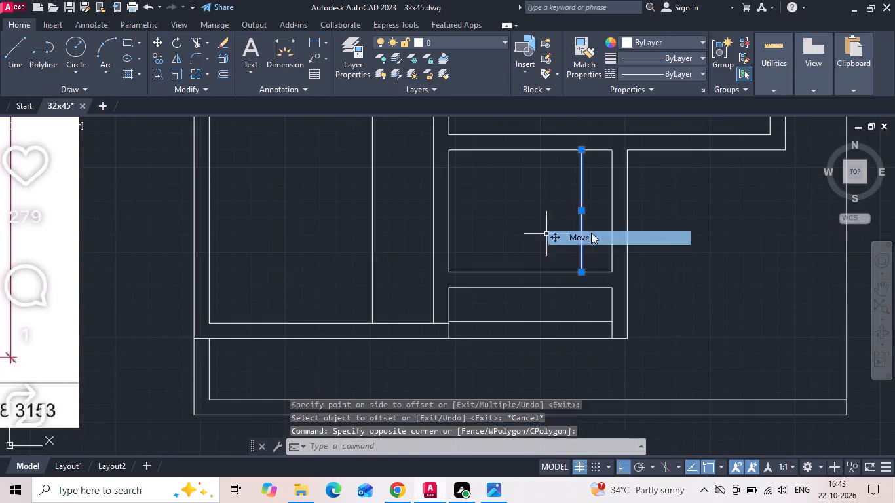
pyautogui.moveTo(529, 250); pyautogui.dragTo(535, 250)
pyautogui.write('6')
pyautogui.press('space')
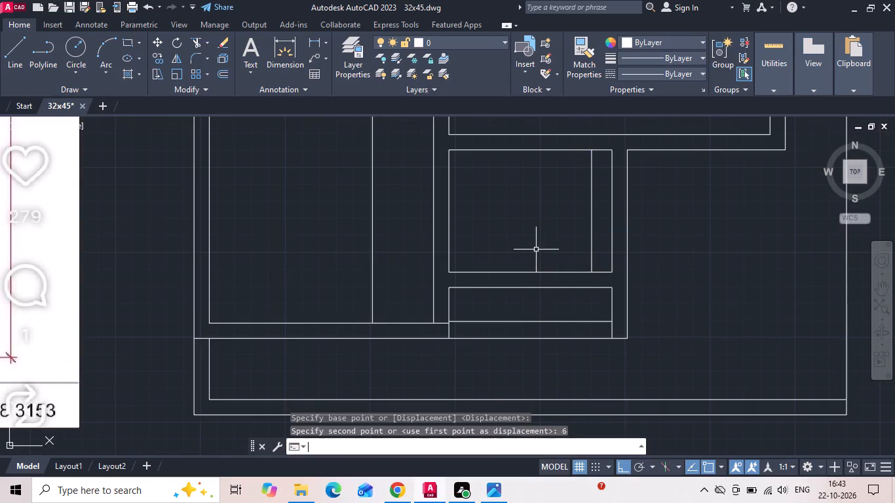
# Extend the moved line south to the outer face of the foyer's south wall.
pyautogui.write('ex')
pyautogui.press('space')
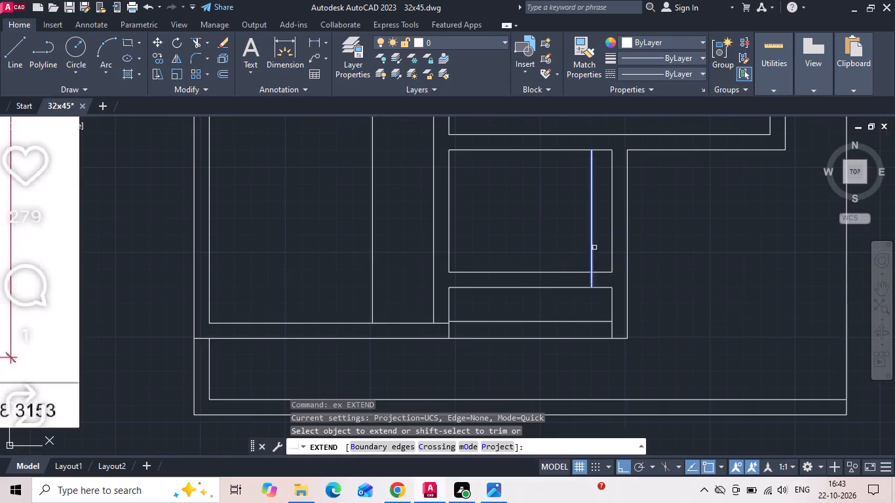
pyautogui.click(594, 248)
pyautogui.click(563, 251)
pyautogui.scroll(-1, 569, 259)
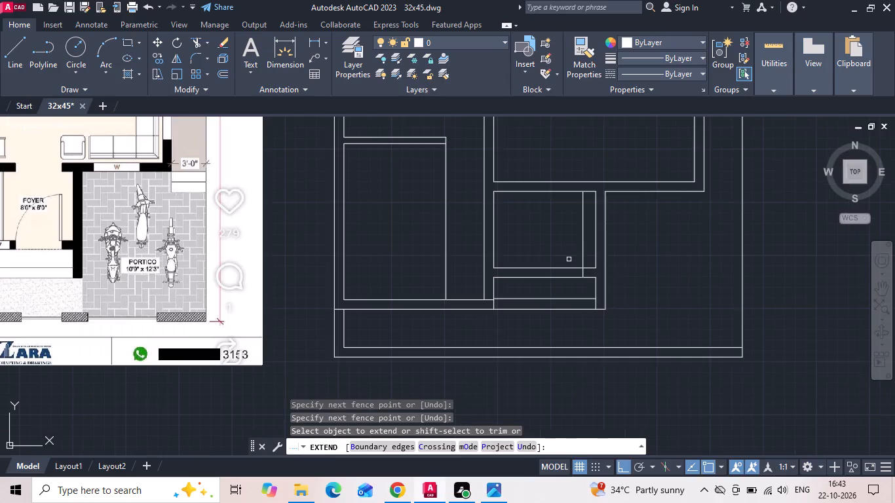
pyautogui.press('Escape')
# Copy the extended line 4' west to mark the other jamb of the entrance door opening.
pyautogui.moveTo(569, 256); pyautogui.dragTo(624, 252, button='middle')
pyautogui.scroll(-1, 605, 304)
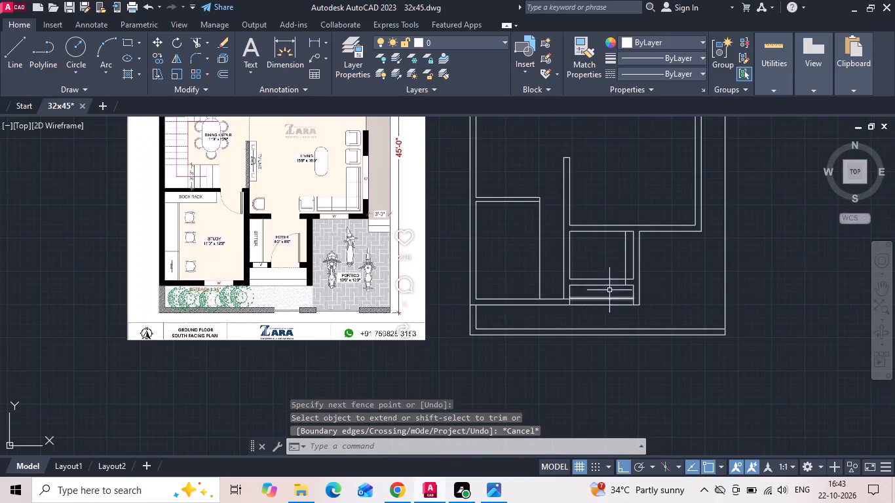
pyautogui.scroll(3, 624, 269)
pyautogui.click(624, 268)
pyautogui.click(577, 257)
pyautogui.rightClick(576, 256)
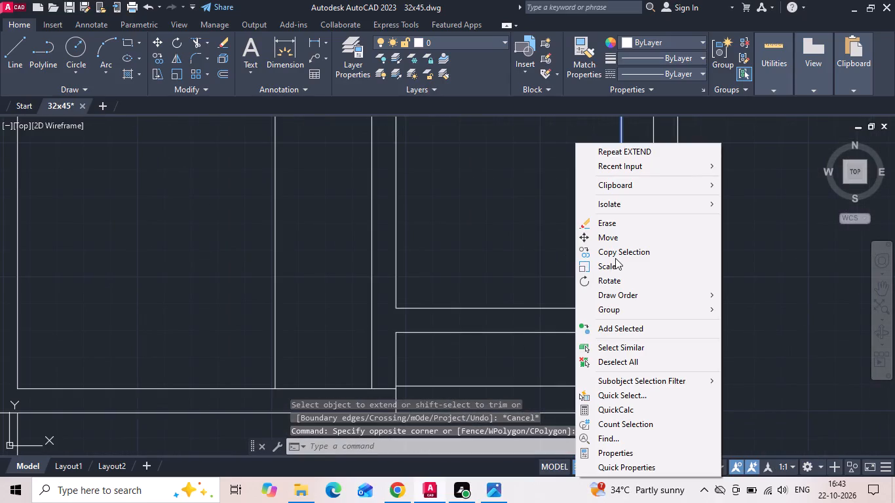
pyautogui.click(616, 257)
pyautogui.moveTo(564, 270); pyautogui.dragTo(517, 270)
pyautogui.write("4'")
pyautogui.press('Return')
pyautogui.press('Escape')
# Trim the foyer's south wall between the two jamb lines and remove their excess inside the foyer to open the entrance.
pyautogui.scroll(-2, 489, 269)
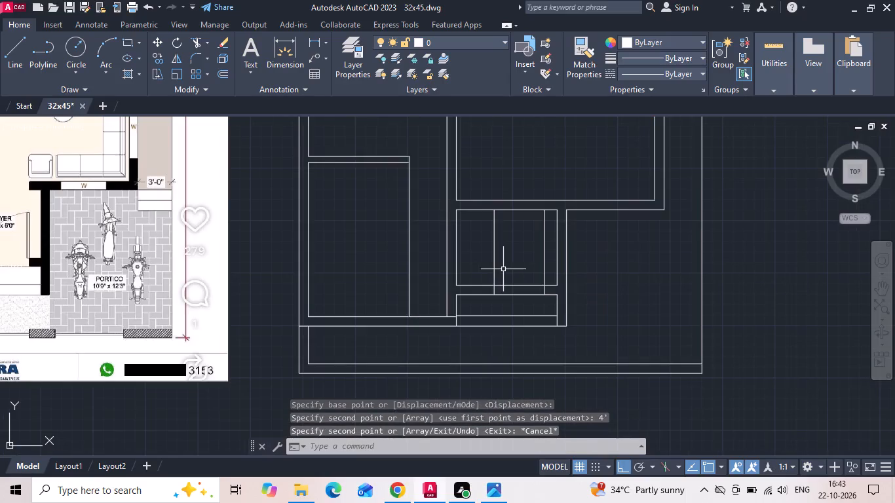
pyautogui.moveTo(509, 270); pyautogui.dragTo(541, 269, button='middle')
pyautogui.moveTo(542, 268); pyautogui.dragTo(579, 265, button='middle')
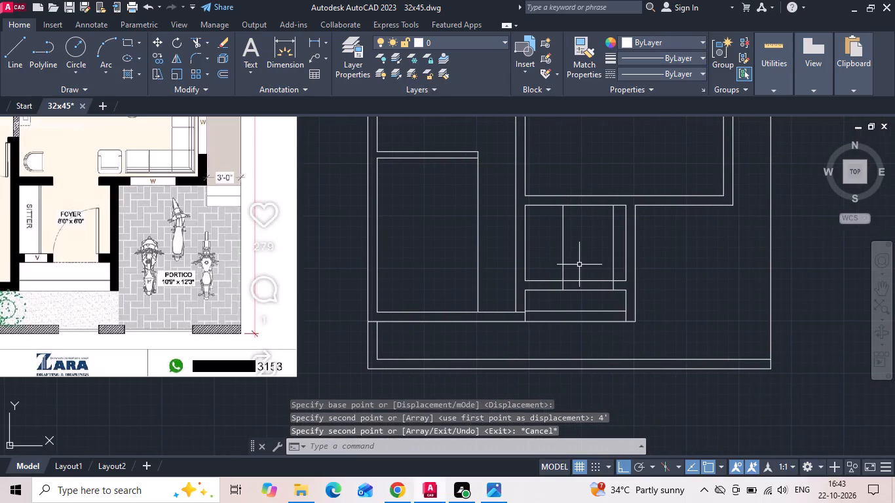
pyautogui.write('tr')
pyautogui.press('space')
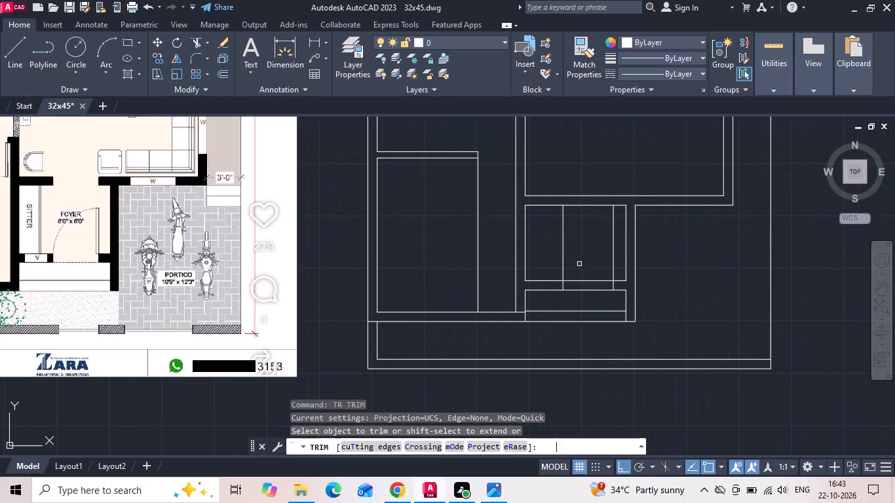
pyautogui.moveTo(558, 255); pyautogui.dragTo(592, 298)
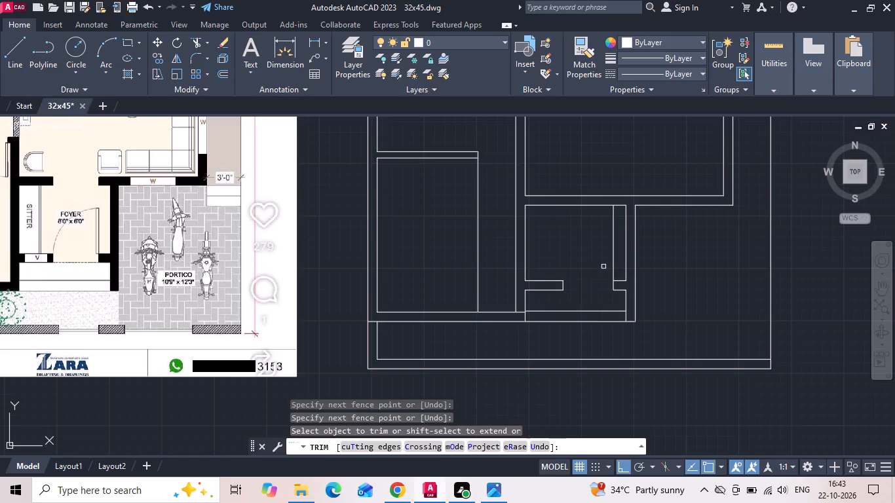
pyautogui.press('Escape')
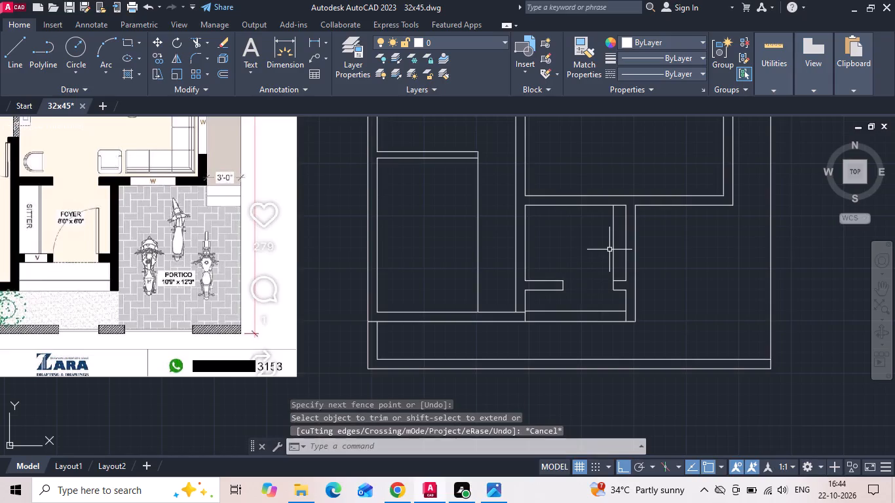
# Extend the line near the foyer's east wall north to the living room face of the foyer's north wall.
pyautogui.write('ex')
pyautogui.press('space')
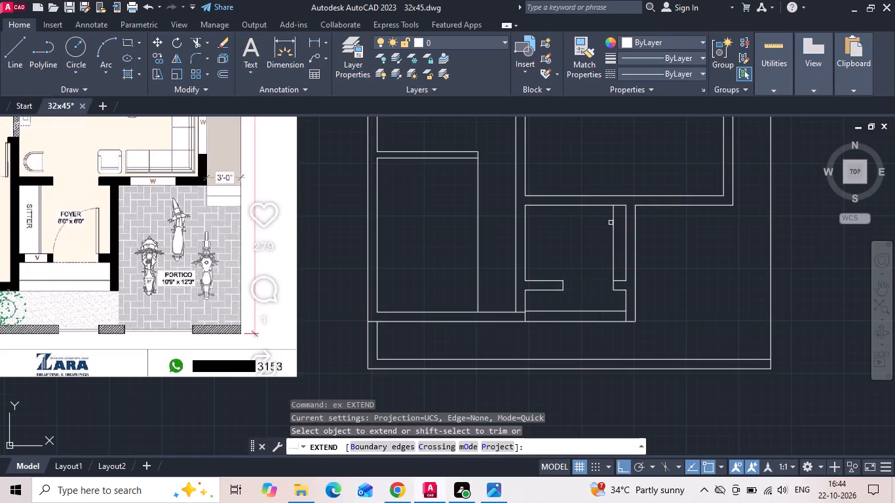
pyautogui.click(613, 215)
pyautogui.press('Escape')
# Copy the extended jamb line 4' west to mark the opening between foyer and living.
pyautogui.click(616, 229)
pyautogui.click(606, 236)
pyautogui.rightClick(603, 236)
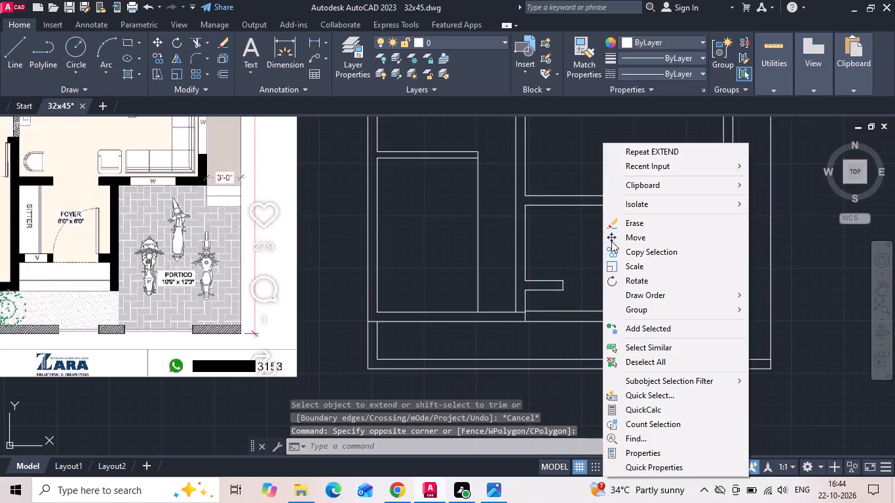
pyautogui.click(620, 251)
pyautogui.moveTo(595, 240); pyautogui.dragTo(581, 240)
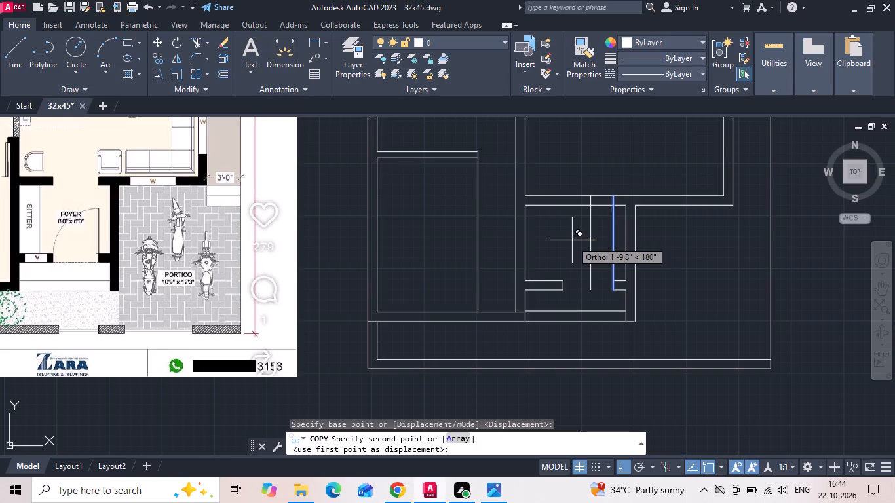
pyautogui.write("4'")
pyautogui.press('Return')
pyautogui.press('Escape')
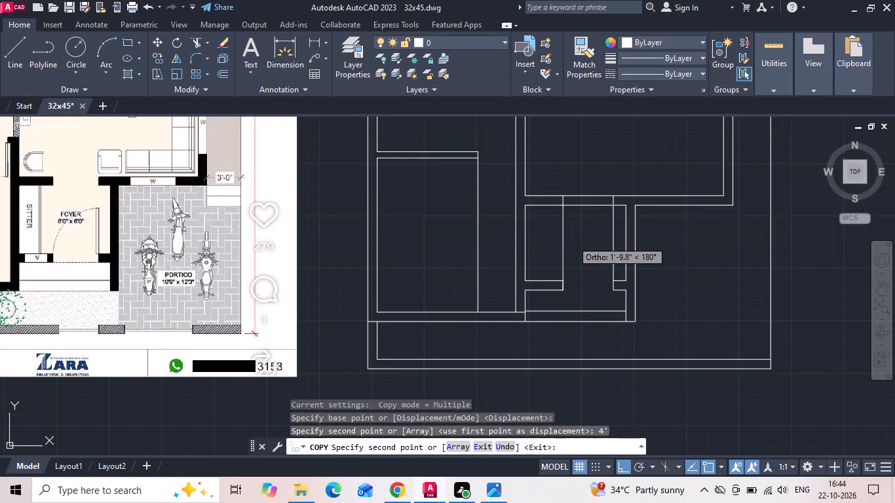
# Trim the foyer's north wall between the jamb lines and remove the excess jamb lines inside the foyer.
pyautogui.write('tr')
pyautogui.press('space')
pyautogui.moveTo(595, 179); pyautogui.dragTo(567, 237)
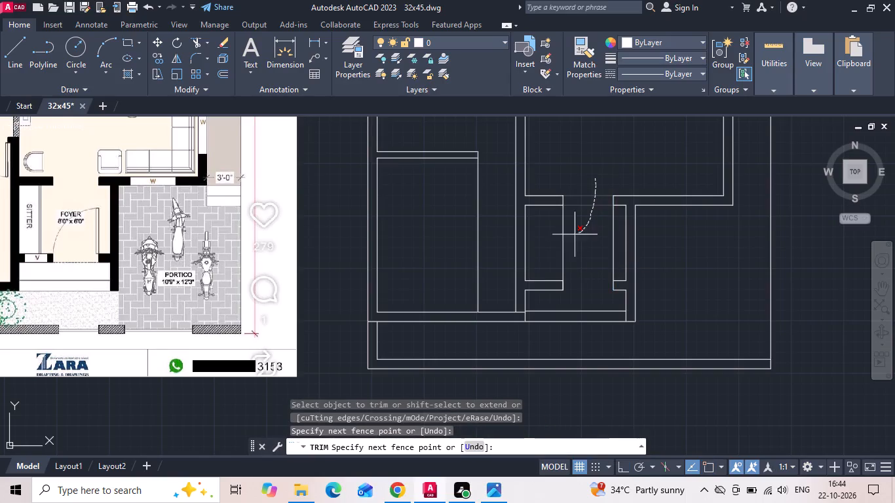
pyautogui.moveTo(567, 237); pyautogui.dragTo(615, 257)
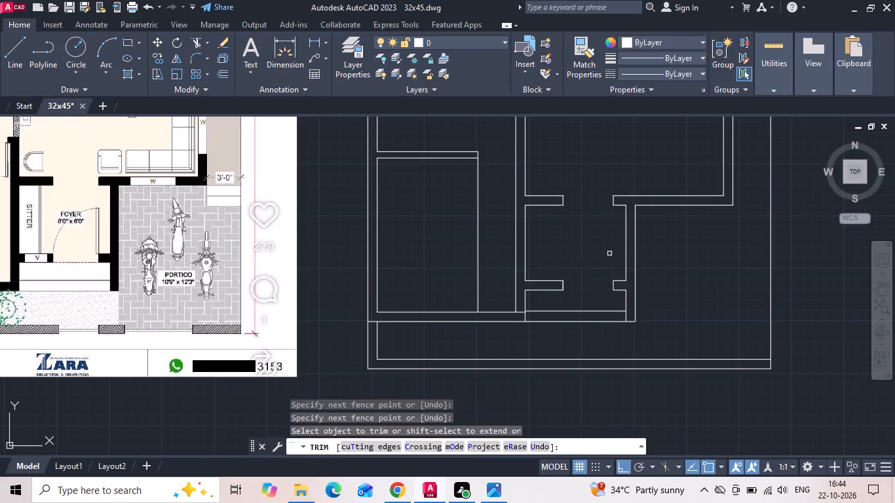
pyautogui.scroll(2, 586, 214)
pyautogui.press('Escape')
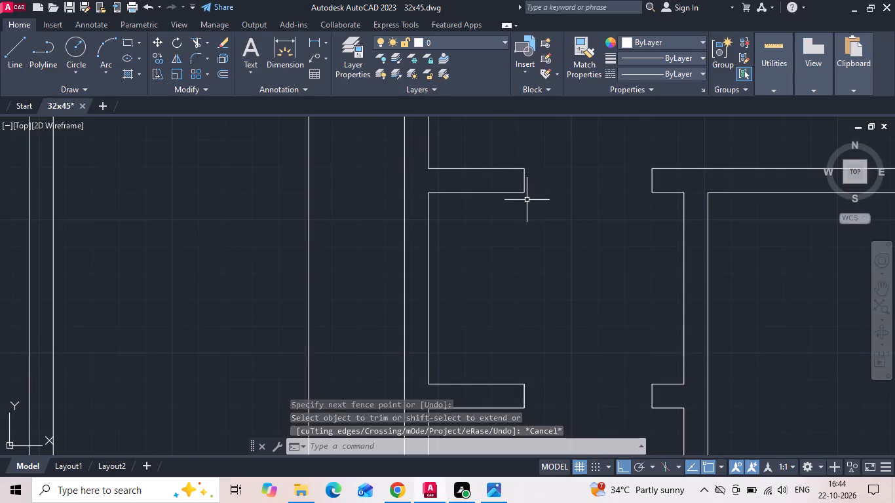
# Trim the short segment crossing the study's east wall at its junction with the south wall.
pyautogui.scroll(-2, 527, 200)
pyautogui.scroll(-1, 548, 249)
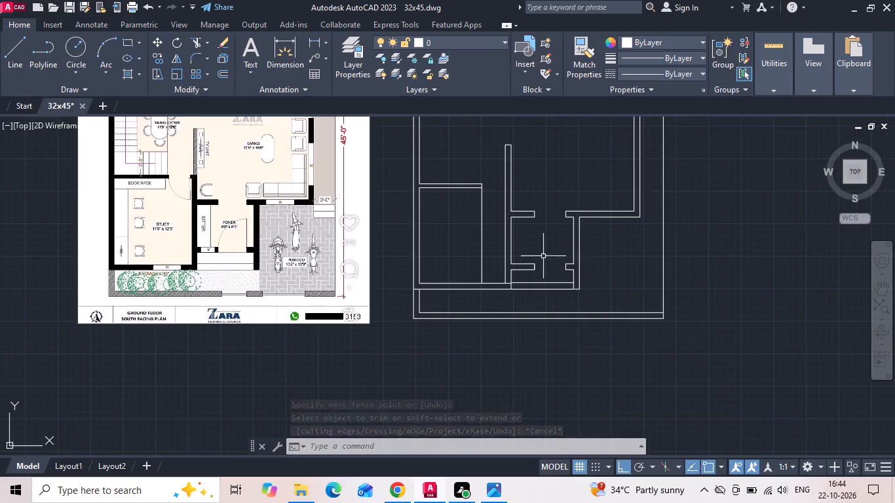
pyautogui.scroll(1, 515, 285)
pyautogui.write('tr')
pyautogui.press('space')
pyautogui.press('space')
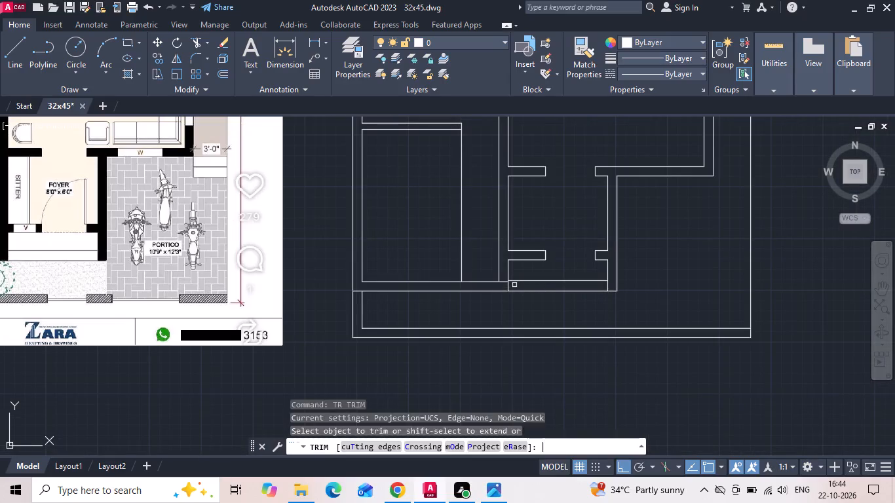
pyautogui.click(503, 282)
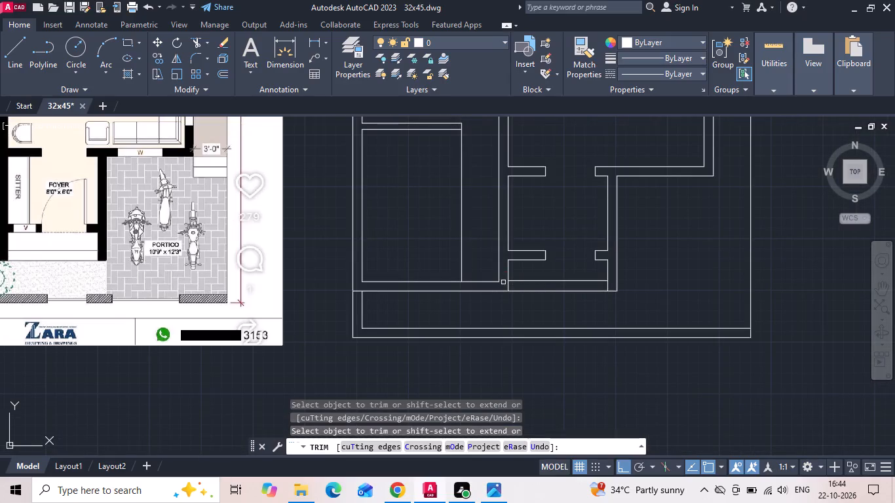
pyautogui.press('Escape')
# Draw a vertical line south from the midpoint of the foyer's south wall stub, west of the entrance opening.
pyautogui.moveTo(520, 254); pyautogui.dragTo(546, 250, button='middle')
pyautogui.scroll(1, 535, 249)
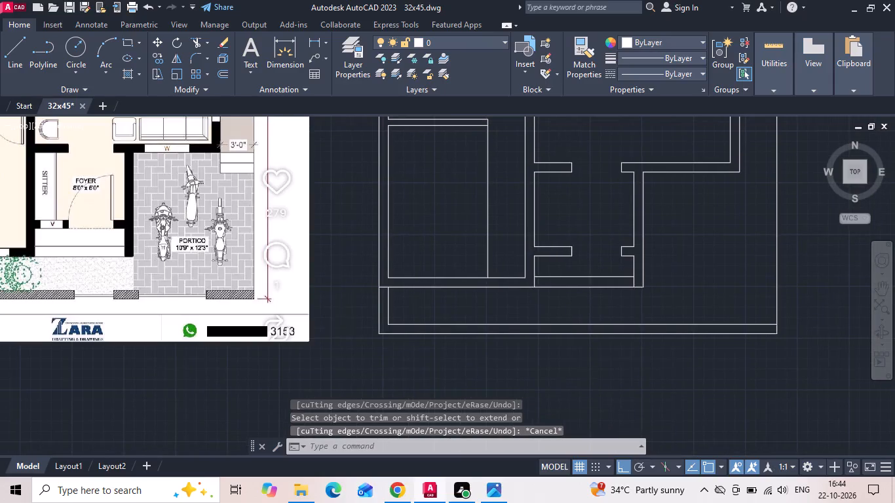
pyautogui.scroll(1, 535, 249)
pyautogui.press('l')
pyautogui.press('space')
pyautogui.moveTo(580, 244); pyautogui.dragTo(583, 252)
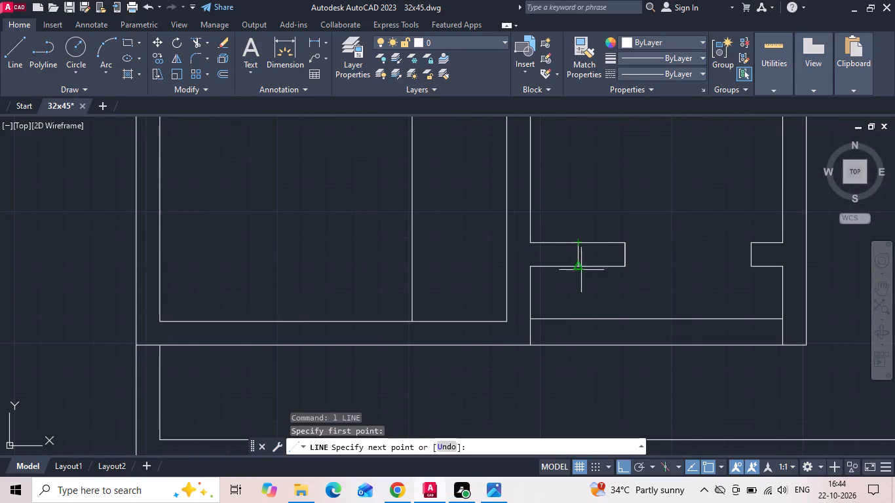
pyautogui.click(579, 291)
pyautogui.press('Escape')
# Offset the midpoint line 12" to both sides to mark the ventilator opening in the wall stub.
pyautogui.write('o')
pyautogui.press('space')
pyautogui.press('1')
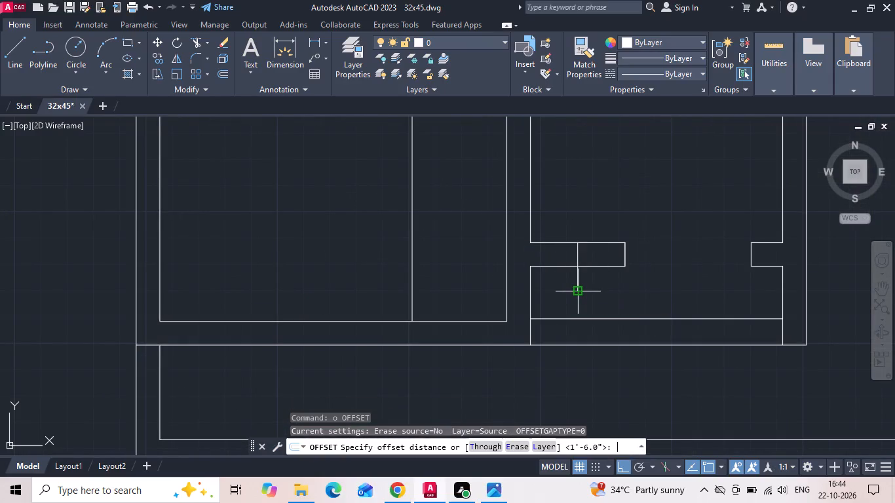
pyautogui.press('2')
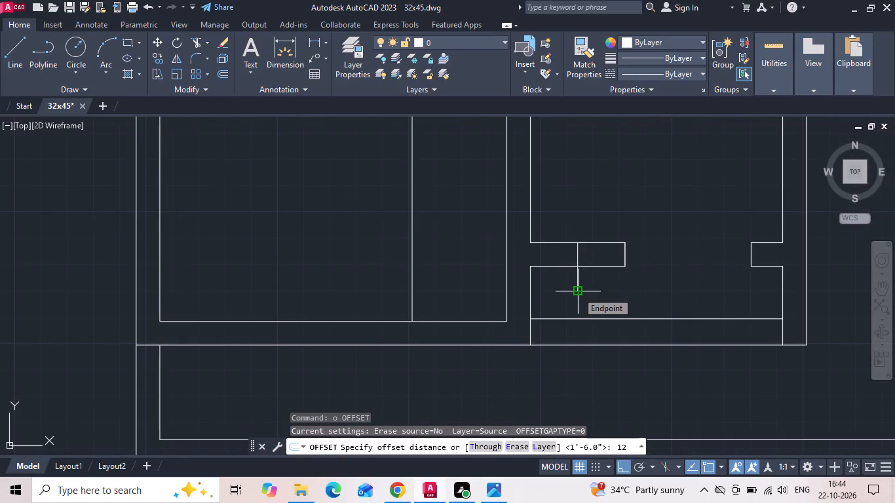
pyautogui.press('space')
pyautogui.scroll(1, 574, 263)
pyautogui.click(579, 251)
pyautogui.click(567, 256)
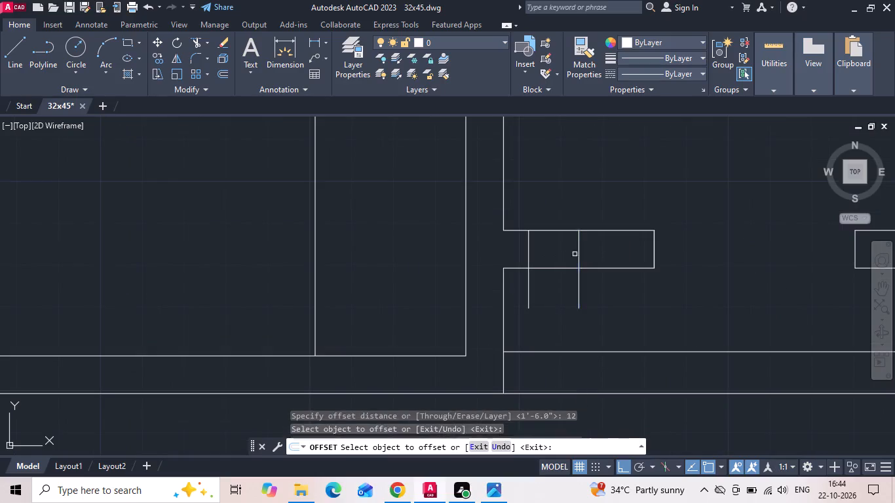
pyautogui.click(582, 251)
pyautogui.click(595, 244)
pyautogui.moveTo(581, 253); pyautogui.dragTo(595, 251)
pyautogui.click(616, 244)
pyautogui.press('Escape')
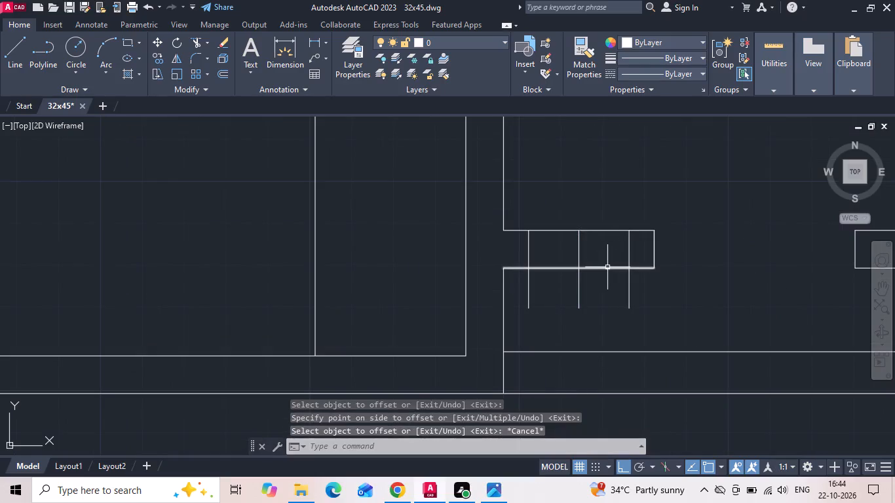
# Trim the ventilator lines projecting south of the wall stub and remove the middle line between them.
pyautogui.write('tr')
pyautogui.press('space')
pyautogui.press('space')
pyautogui.click(639, 286)
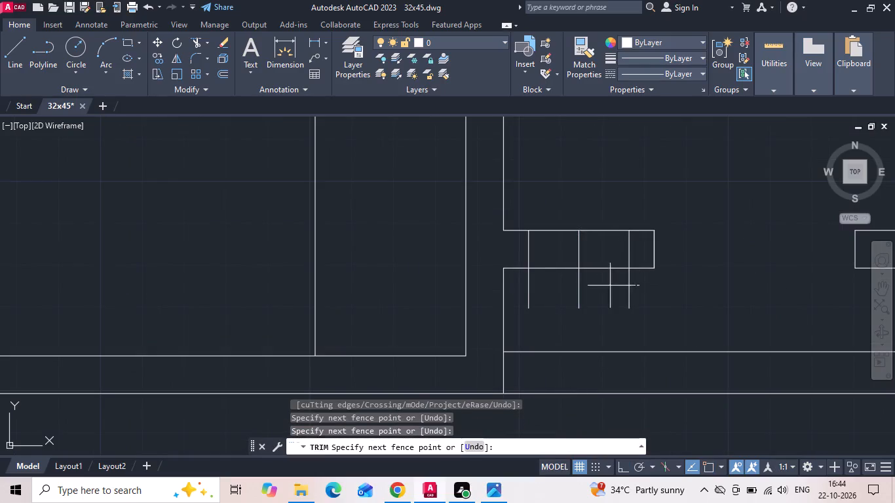
pyautogui.click(524, 295)
pyautogui.moveTo(563, 251); pyautogui.dragTo(589, 246)
pyautogui.scroll(-1, 583, 269)
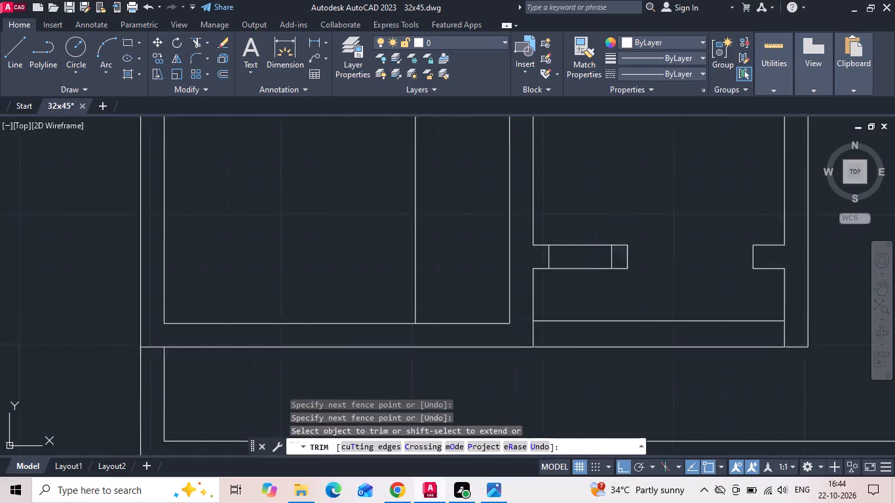
# Save the drawing with the trimmed foyer ventilator opening.
pyautogui.scroll(-2, 583, 276)
pyautogui.press('Escape')
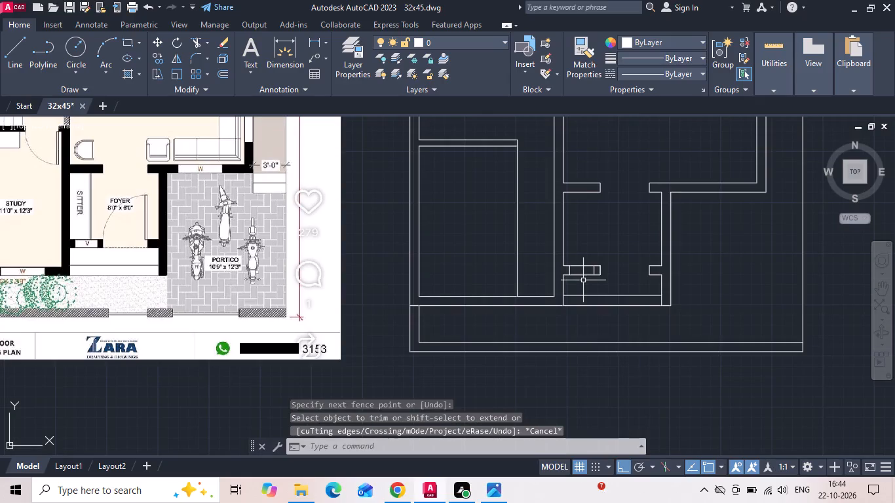
pyautogui.hotkey('ctrl', 's')
pyautogui.hotkey('ctrl', 's')
pyautogui.hotkey('ctrl', 's')
pyautogui.hotkey('ctrl', 's')
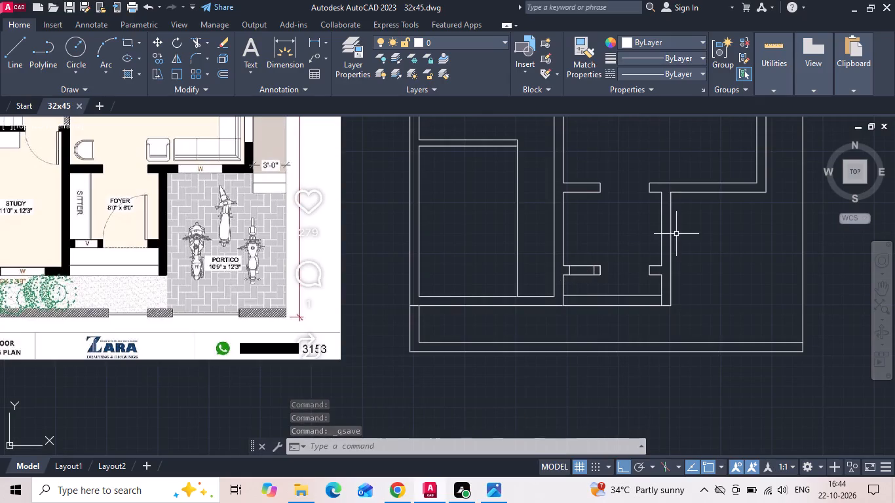
# Draw a horizontal guide line above the living room's south wall, from the foyer's outer east face to the living room's east wall.
pyautogui.moveTo(704, 261); pyautogui.dragTo(670, 316, button='middle')
pyautogui.scroll(1, 670, 316)
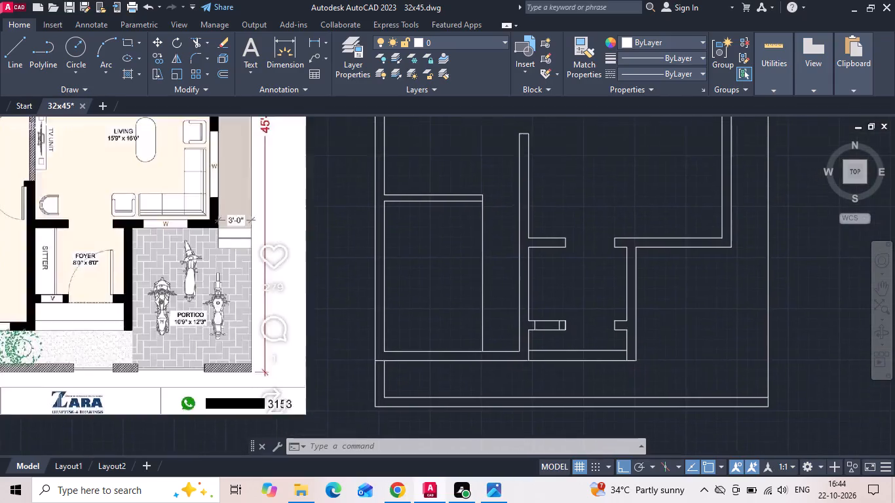
pyautogui.scroll(-1, 670, 310)
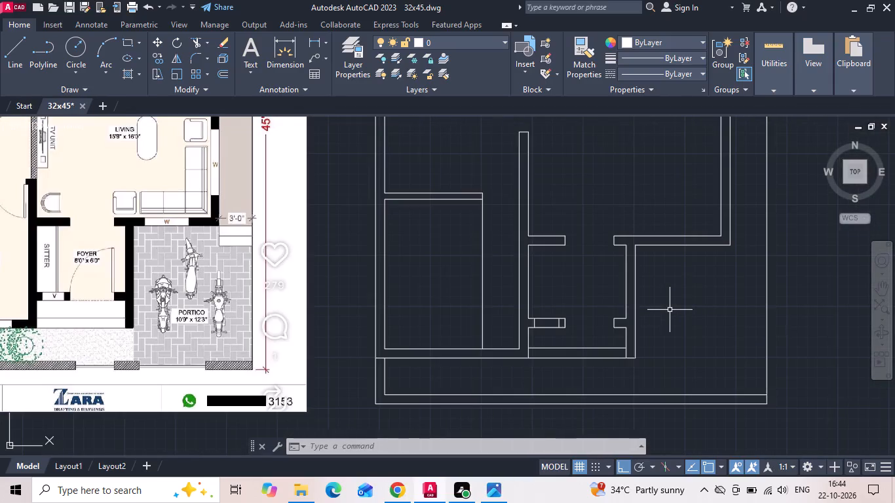
pyautogui.write('l')
pyautogui.press('space')
pyautogui.scroll(1, 672, 251)
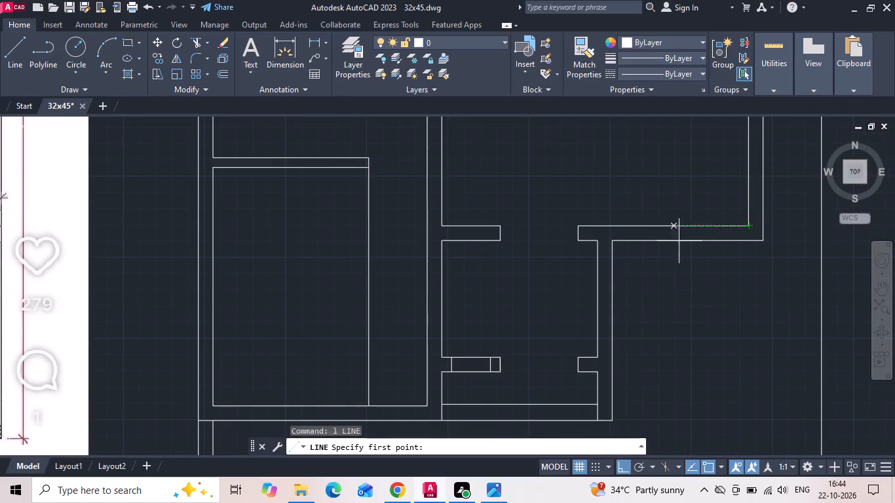
pyautogui.moveTo(687, 265); pyautogui.dragTo(546, 272, button='middle')
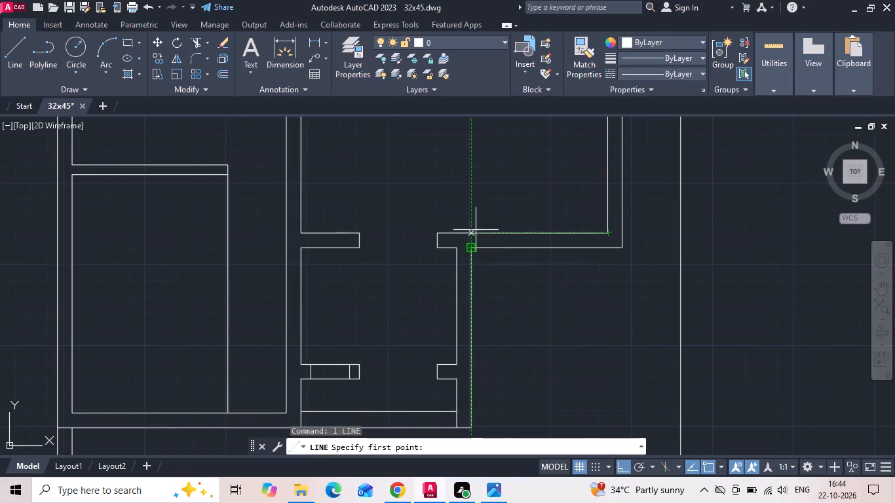
pyautogui.click(476, 212)
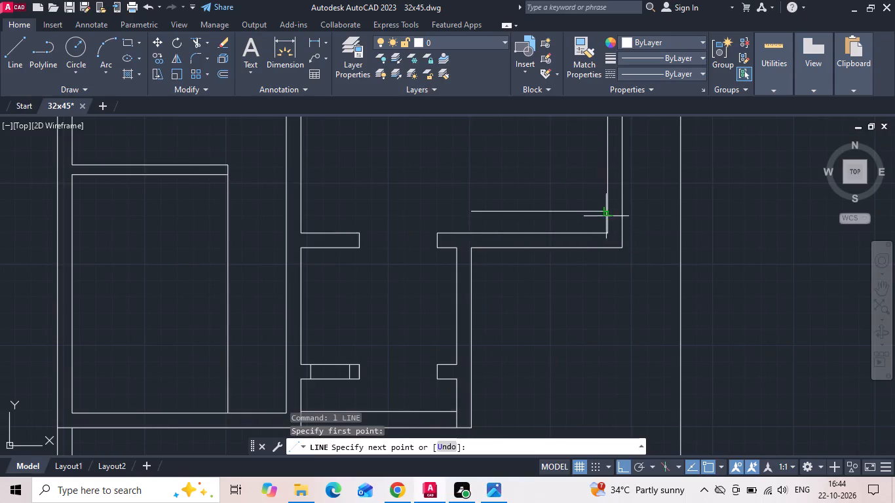
pyautogui.click(608, 210)
pyautogui.press('Escape')
# Draw a vertical line south from the guide line's midpoint, crossing the living room's south wall.
pyautogui.press('l')
pyautogui.press('space')
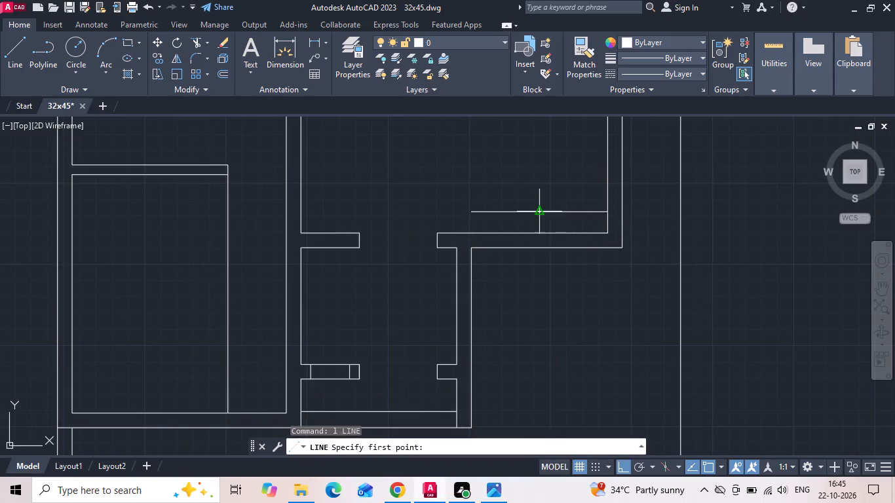
pyautogui.moveTo(538, 215); pyautogui.dragTo(539, 238)
pyautogui.click(538, 288)
pyautogui.press('Escape')
pyautogui.scroll(1, 521, 206)
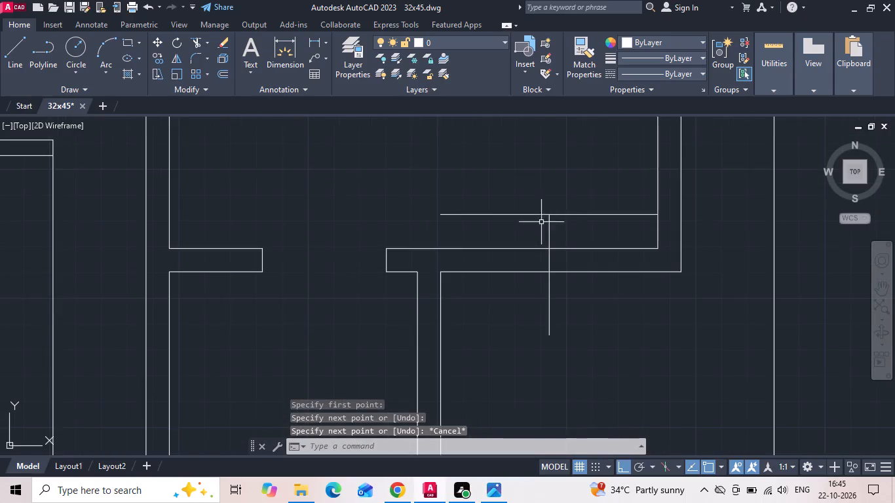
# Measure the width of the living room's south window on the reference image.
pyautogui.scroll(-2, 586, 263)
pyautogui.click(311, 46)
pyautogui.moveTo(124, 320); pyautogui.dragTo(181, 315, button='middle')
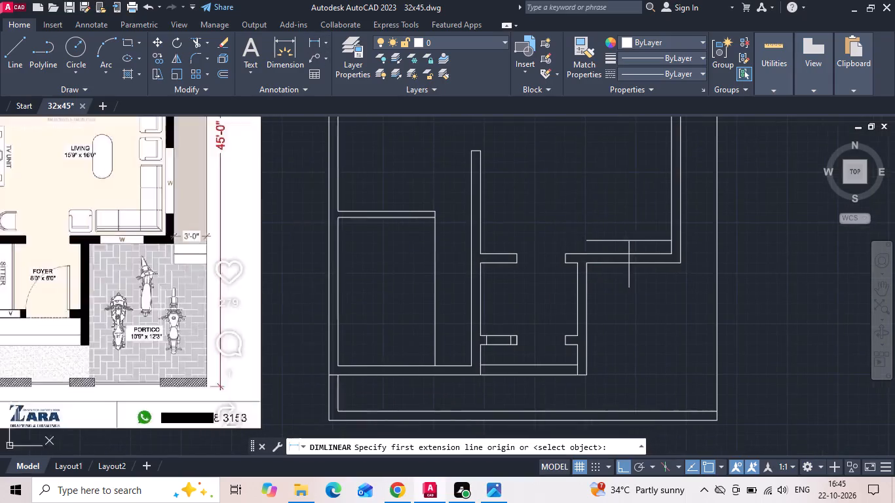
pyautogui.scroll(2, 105, 251)
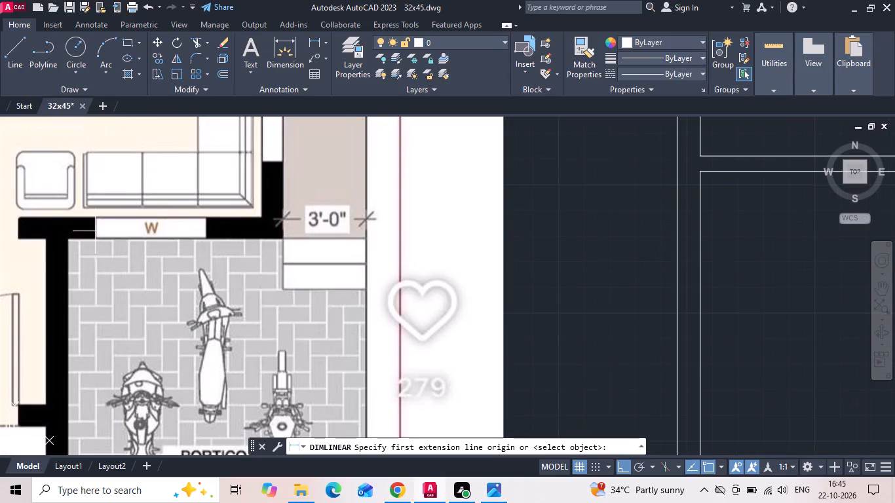
pyautogui.click(95, 231)
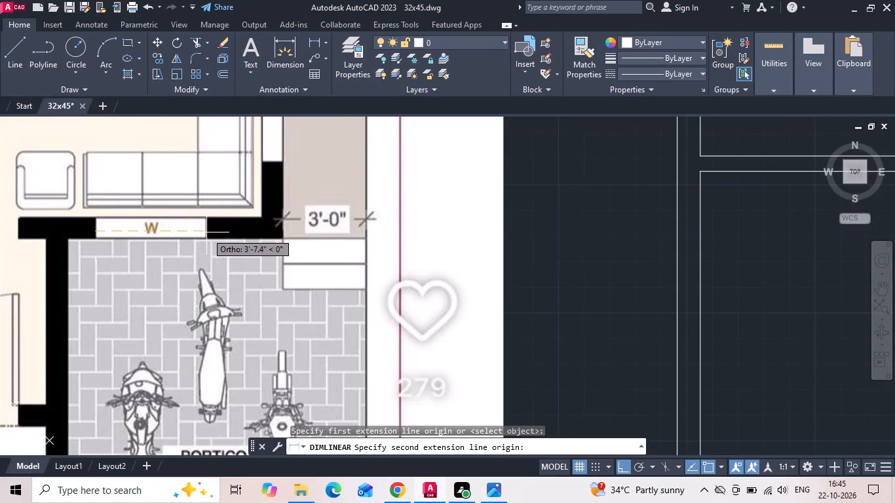
pyautogui.press('Escape')
# Measure the width of the side passage marked 3'-0" on the reference image.
pyautogui.press('space')
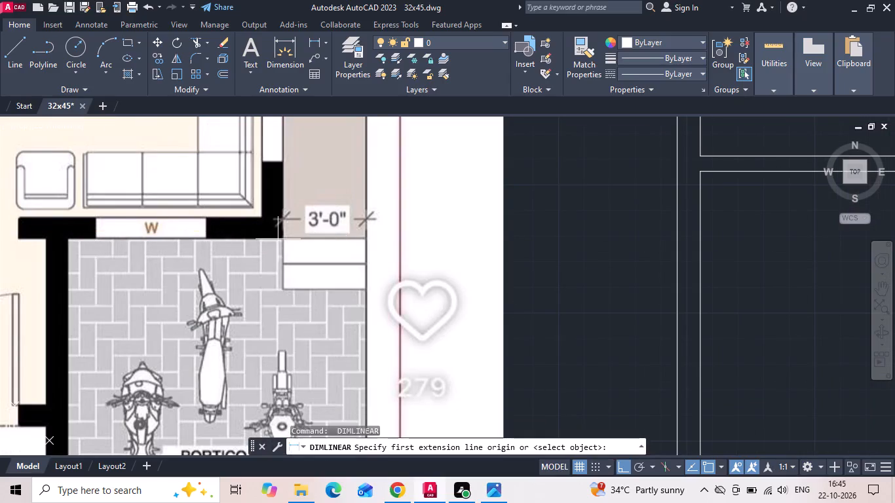
pyautogui.click(280, 238)
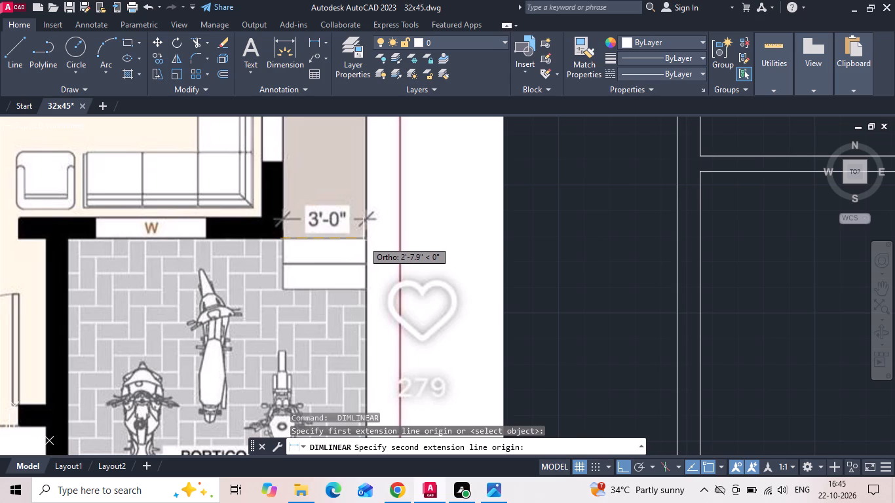
pyautogui.press('Escape')
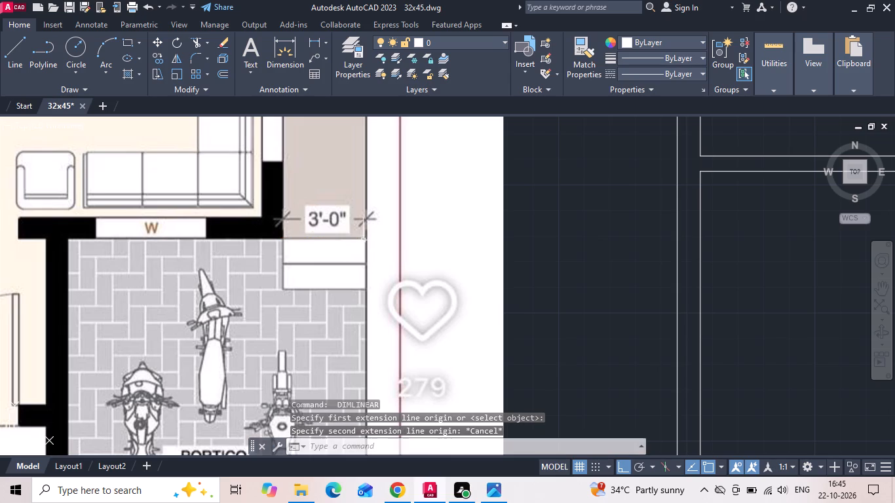
# Offset the vertical midpoint line 2' to both sides to mark the living room's south window.
pyautogui.scroll(-1, 184, 288)
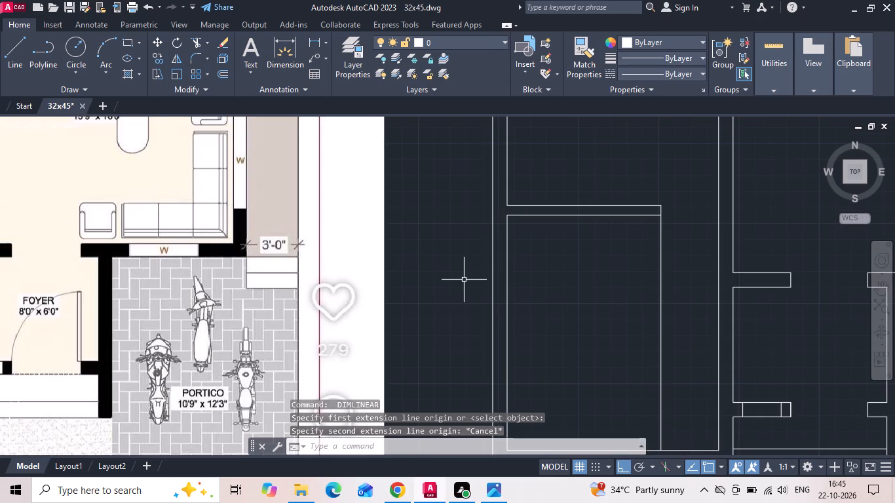
pyautogui.moveTo(464, 280); pyautogui.dragTo(379, 271, button='middle')
pyautogui.moveTo(707, 277); pyautogui.dragTo(695, 274, button='middle')
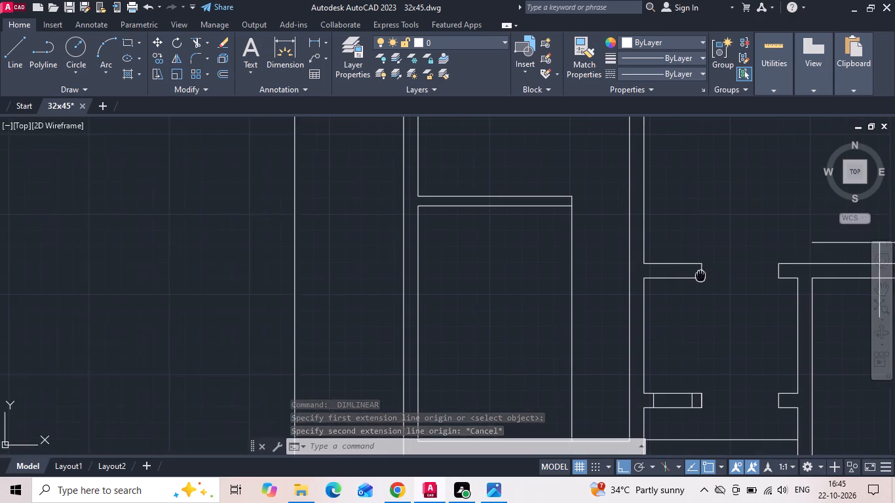
pyautogui.moveTo(695, 274); pyautogui.dragTo(350, 277, button='middle')
pyautogui.scroll(1, 555, 272)
pyautogui.press('o')
pyautogui.press('space')
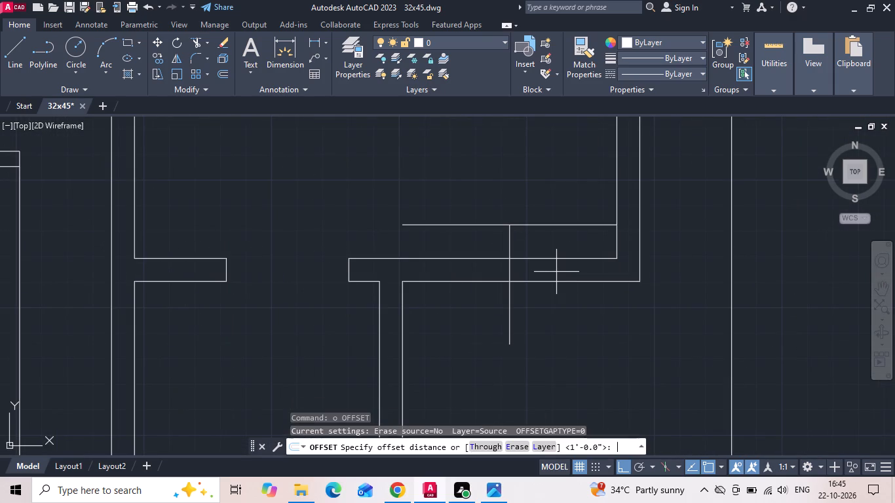
pyautogui.press('2')
pyautogui.press("'")
pyautogui.press('Return')
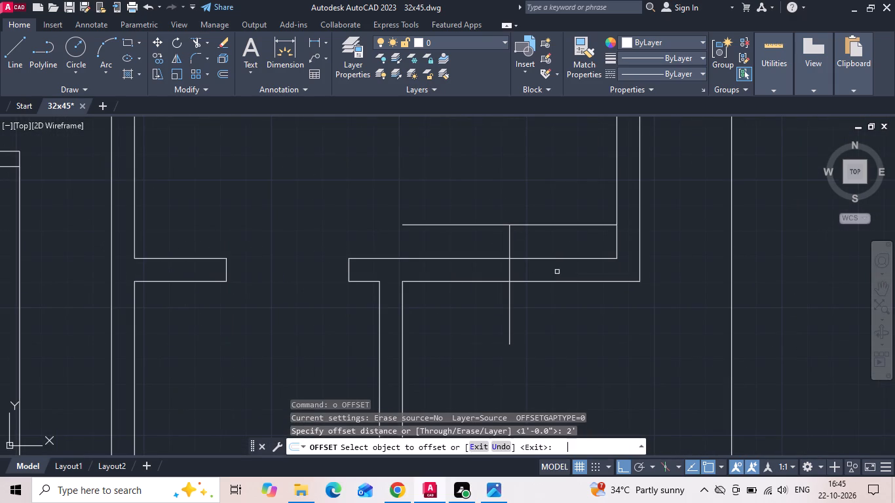
pyautogui.moveTo(510, 310); pyautogui.dragTo(493, 318)
pyautogui.click(459, 322)
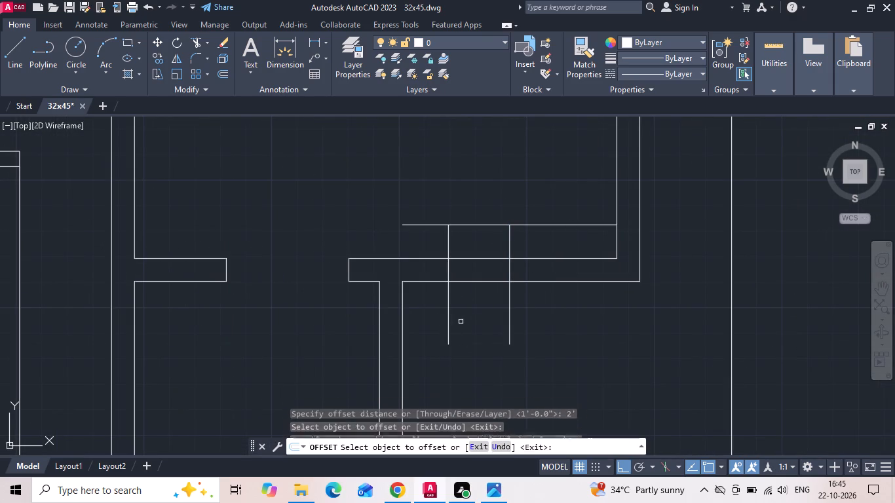
pyautogui.click(511, 300)
pyautogui.click(547, 299)
pyautogui.press('Escape')
# Trim the window lines outside the living room's south wall and remove the guide line and the middle line.
pyautogui.press('t')
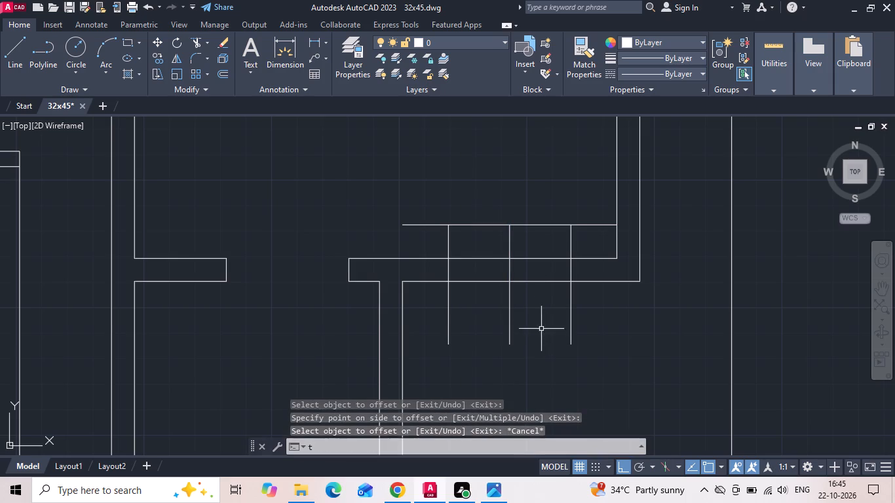
pyautogui.press('r')
pyautogui.press('space')
pyautogui.moveTo(435, 250); pyautogui.dragTo(583, 225)
pyautogui.moveTo(588, 304); pyautogui.dragTo(430, 320)
pyautogui.moveTo(506, 269); pyautogui.dragTo(514, 269)
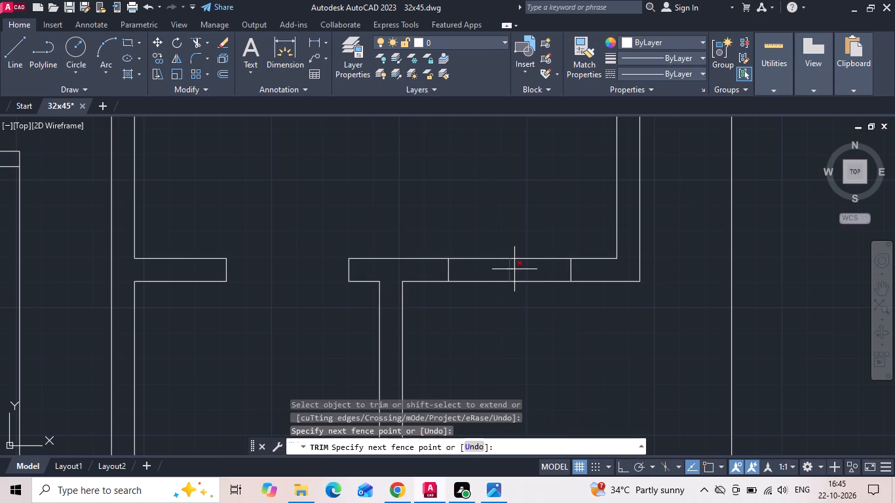
pyautogui.click(524, 269)
pyautogui.scroll(-2, 555, 342)
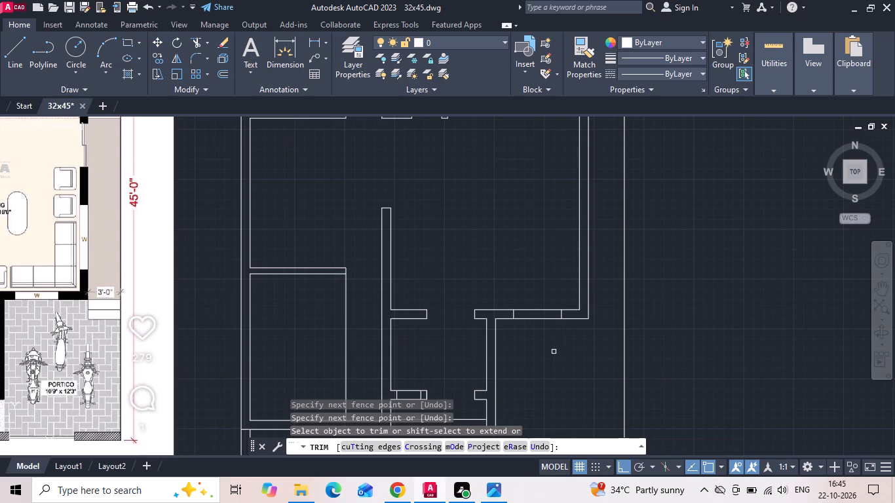
pyautogui.press('Escape')
# Save the drawing with the new south window lines.
pyautogui.hotkey('ctrl', 's')
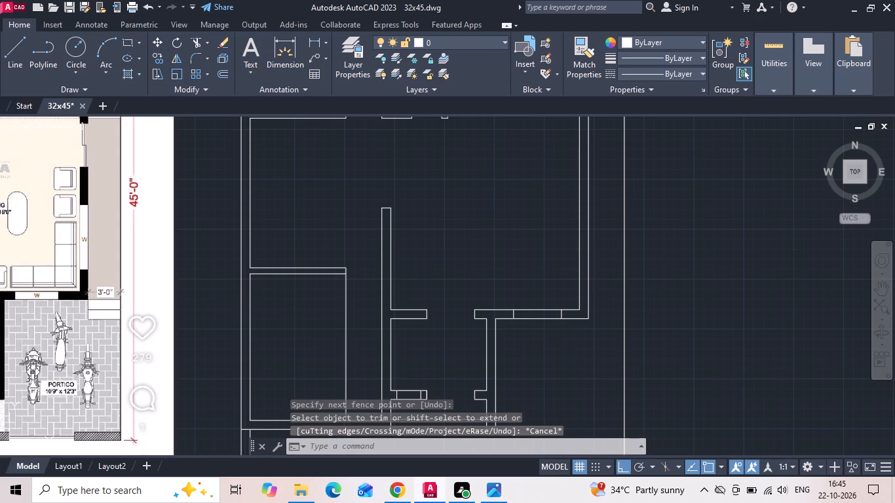
pyautogui.hotkey('ctrl', 's')
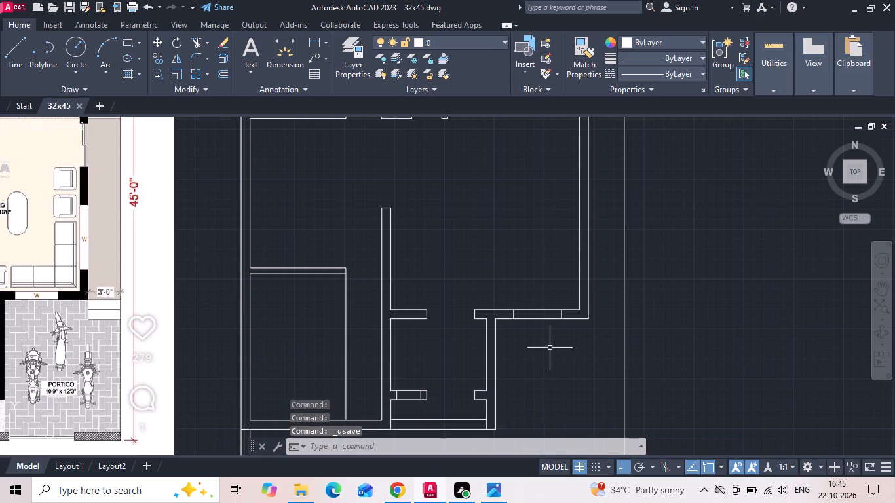
# Move the east jamb line of the living room's south window 3" west.
pyautogui.scroll(5, 546, 320)
pyautogui.moveTo(642, 289); pyautogui.dragTo(608, 301)
pyautogui.click(558, 303)
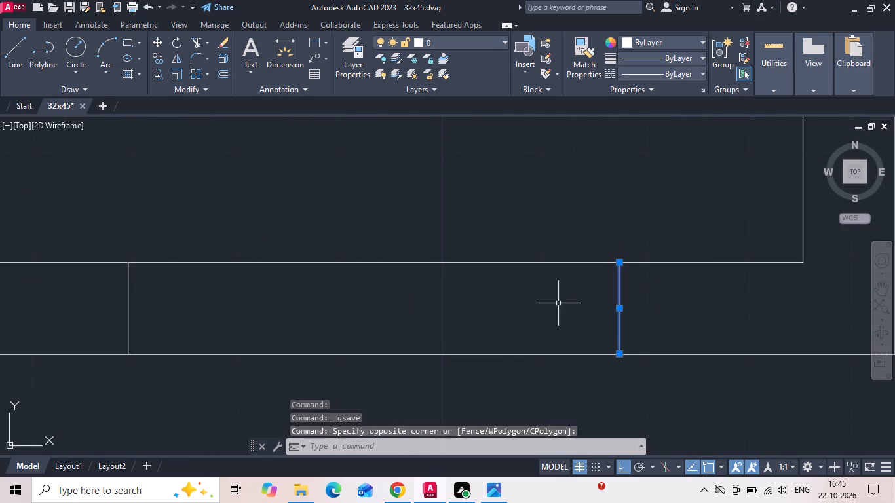
pyautogui.rightClick(562, 185)
pyautogui.click(593, 233)
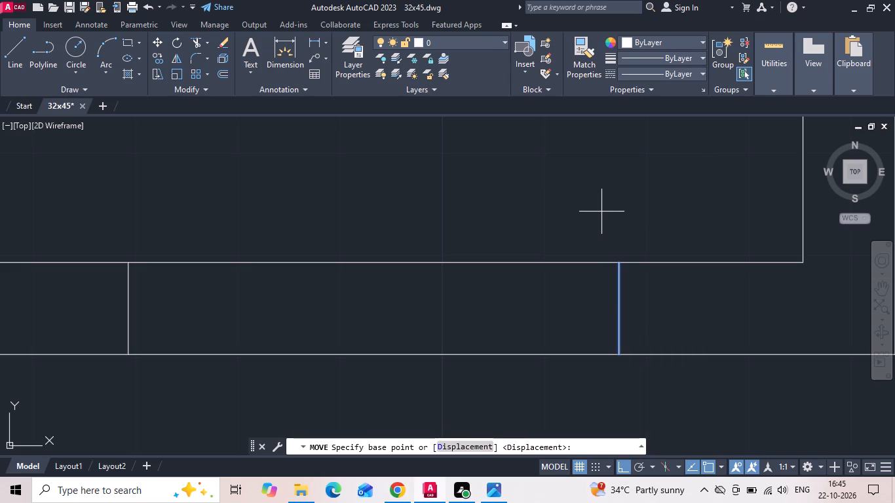
pyautogui.moveTo(602, 212); pyautogui.dragTo(594, 213)
pyautogui.write('3')
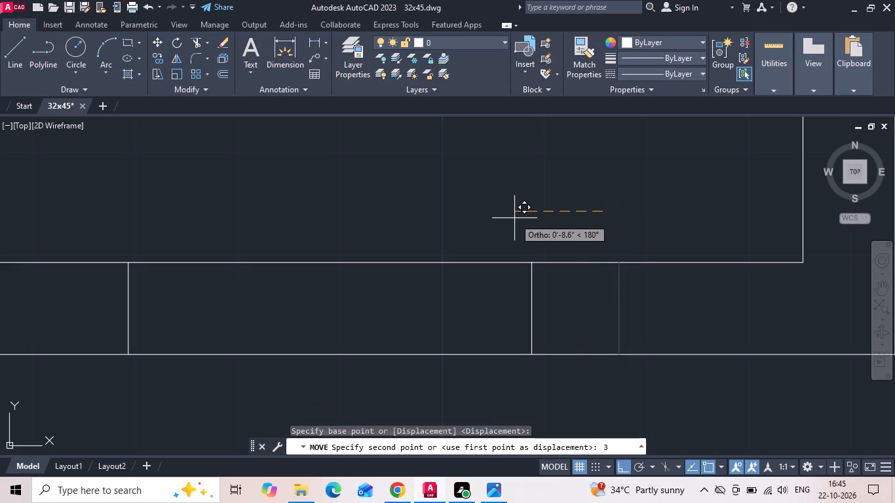
pyautogui.press('space')
# Move the west jamb line of the living room's south window 3" east.
pyautogui.moveTo(316, 320); pyautogui.dragTo(109, 320)
pyautogui.click(50, 320)
pyautogui.rightClick(54, 312)
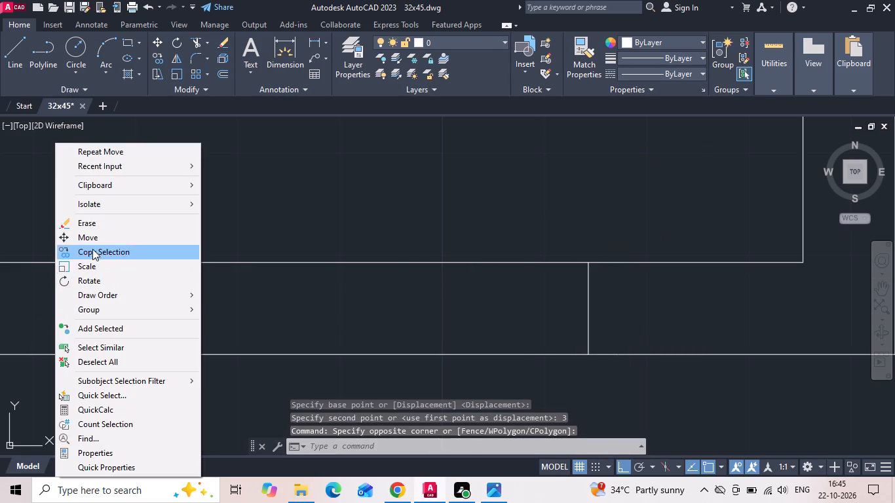
pyautogui.click(95, 242)
pyautogui.moveTo(184, 191); pyautogui.dragTo(216, 195)
pyautogui.write('3')
pyautogui.press('space')
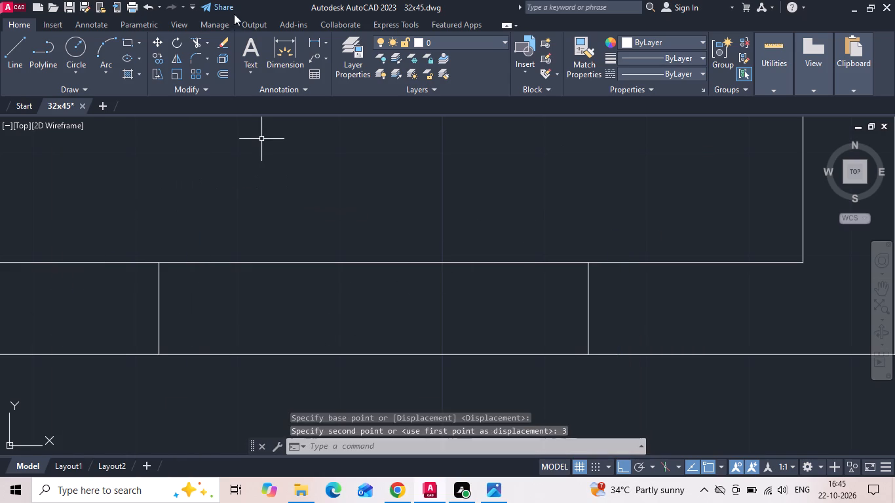
# Measure the width of the living room's south window opening between its two jamb lines.
pyautogui.click(315, 43)
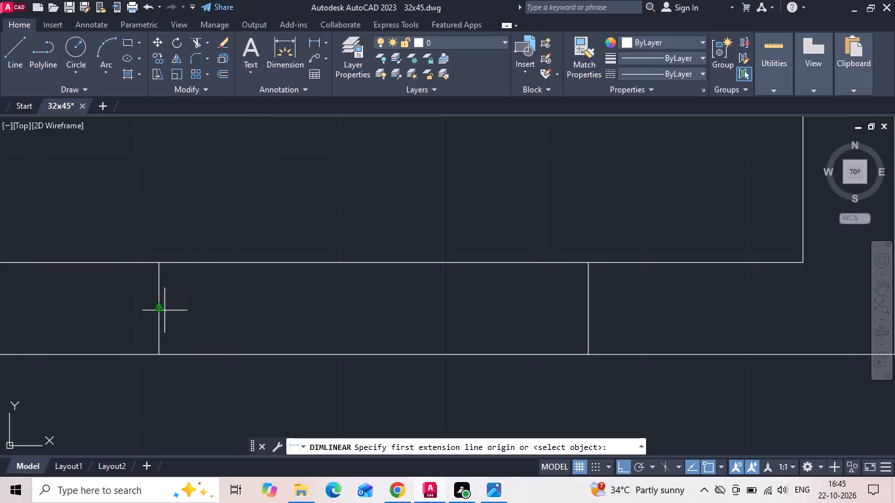
pyautogui.click(164, 310)
pyautogui.click(590, 313)
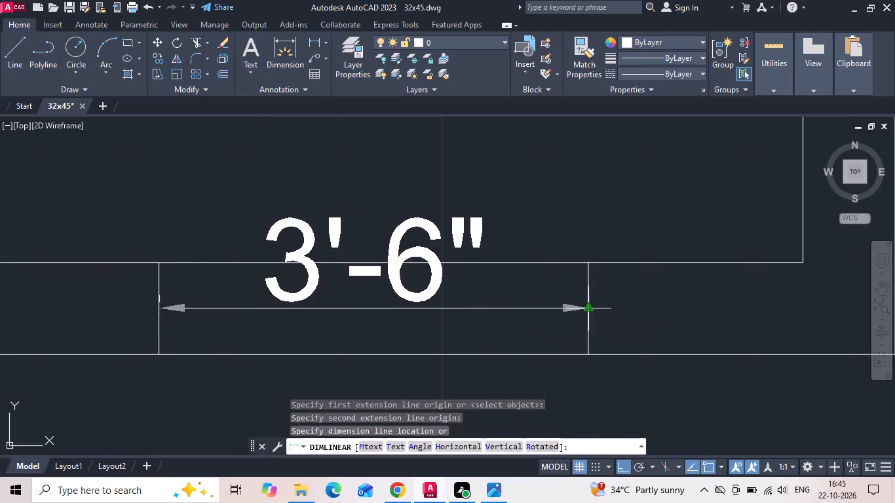
pyautogui.press('Escape')
# Save the drawing with the narrowed south window.
pyautogui.scroll(-5, 582, 289)
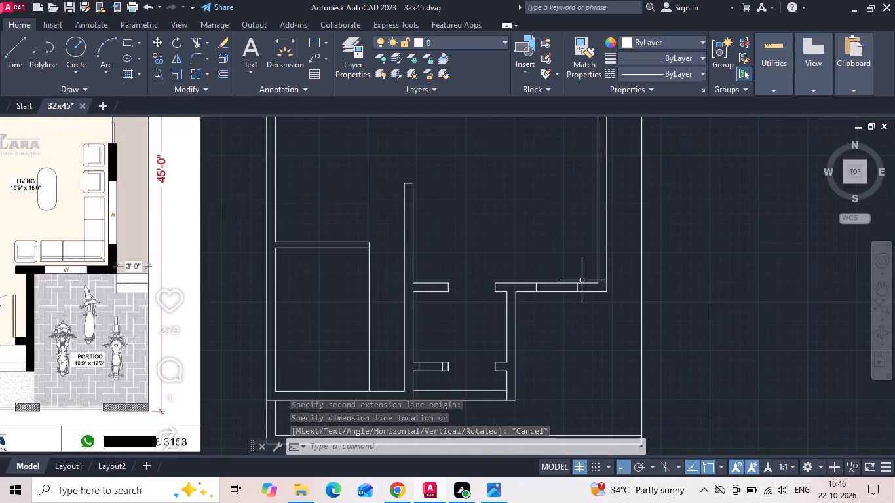
pyautogui.hotkey('ctrl', 's')
pyautogui.hotkey('ctrl', 's')
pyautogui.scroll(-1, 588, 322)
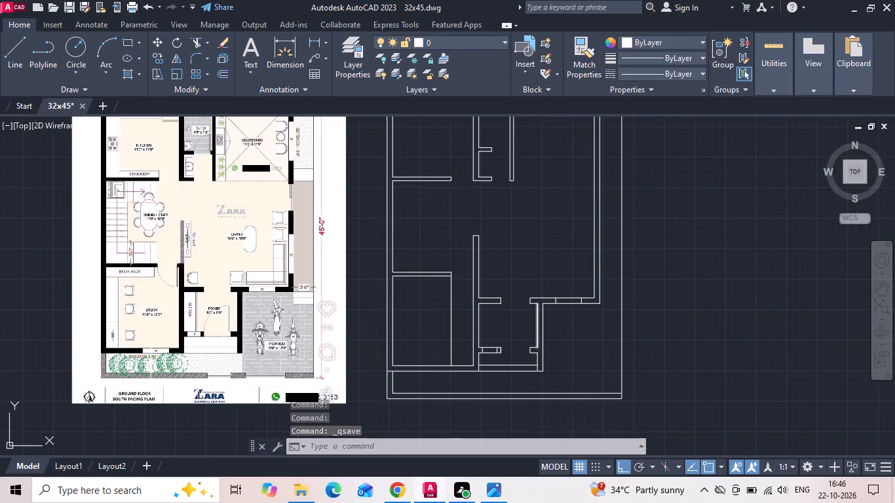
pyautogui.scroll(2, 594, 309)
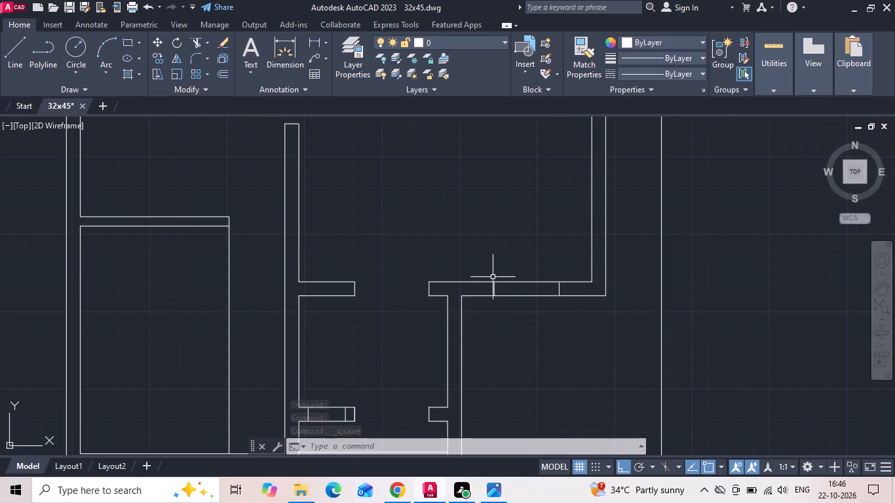
# Copy the living room south window's two jamb lines from the wall's inner corner to the study's southeast inner corner.
pyautogui.moveTo(484, 272); pyautogui.dragTo(495, 284)
pyautogui.click(573, 325)
pyautogui.rightClick(501, 256)
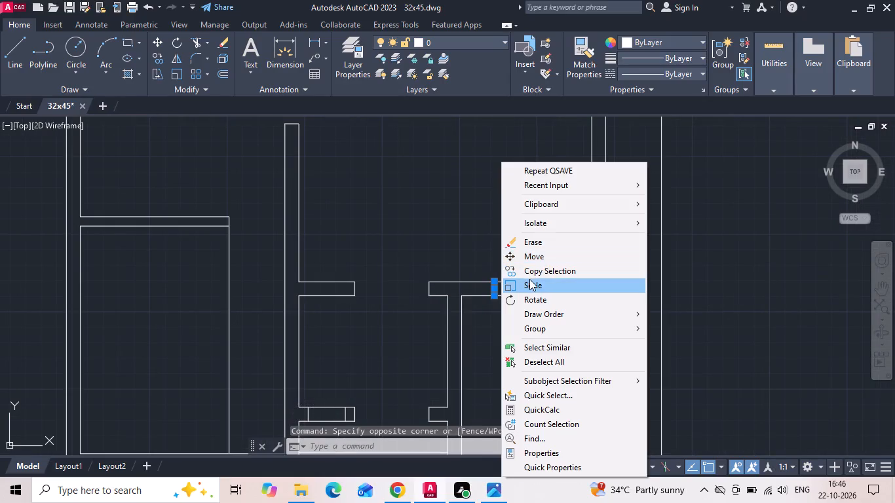
pyautogui.click(546, 268)
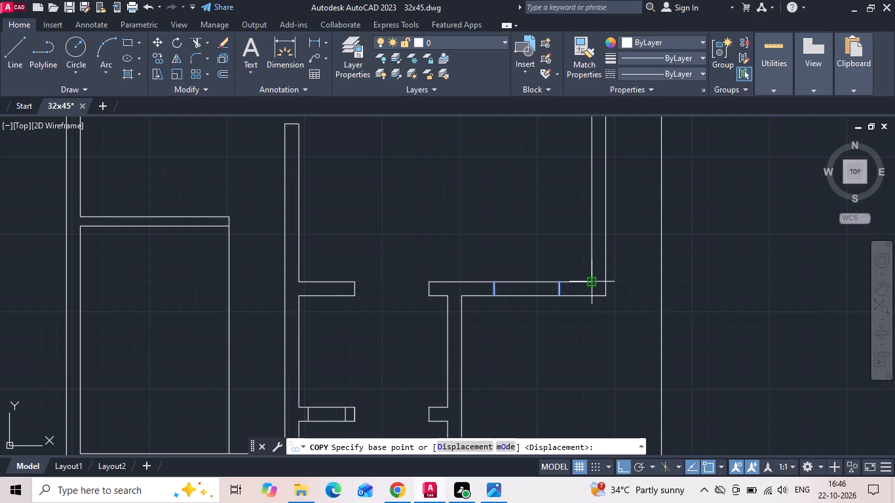
pyautogui.click(592, 282)
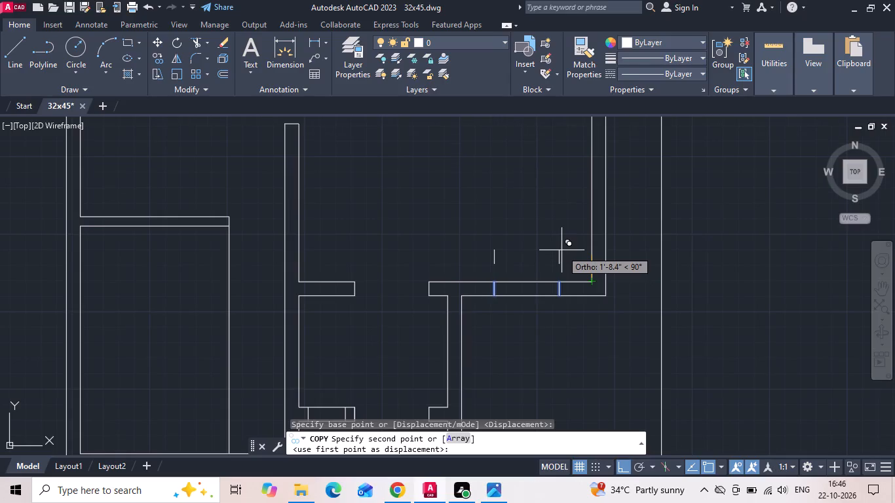
pyautogui.scroll(-2, 562, 250)
pyautogui.scroll(1, 434, 345)
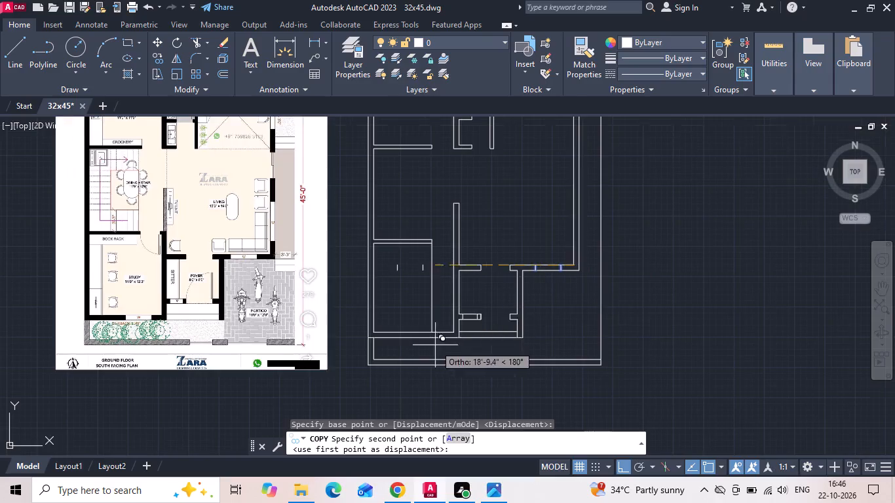
pyautogui.scroll(1, 434, 345)
pyautogui.click(480, 312)
pyautogui.scroll(-1, 480, 312)
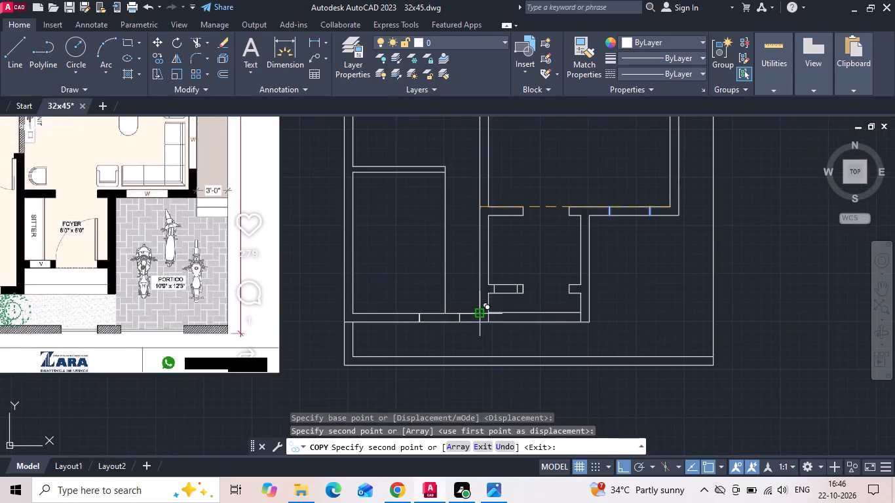
pyautogui.press('Escape')
# Trim away the stray vertical line crossing the study from the end of its north wall, and save the drawing.
pyautogui.scroll(-1, 544, 320)
pyautogui.scroll(2, 219, 311)
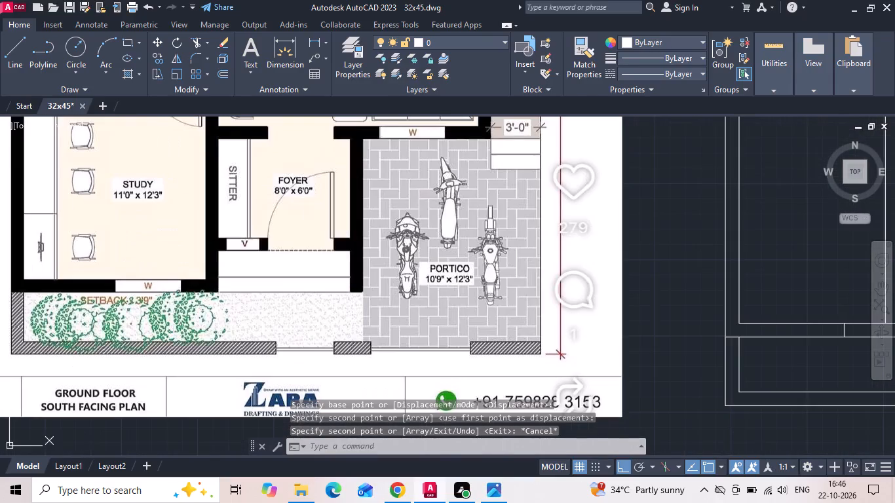
pyautogui.scroll(-1, 219, 311)
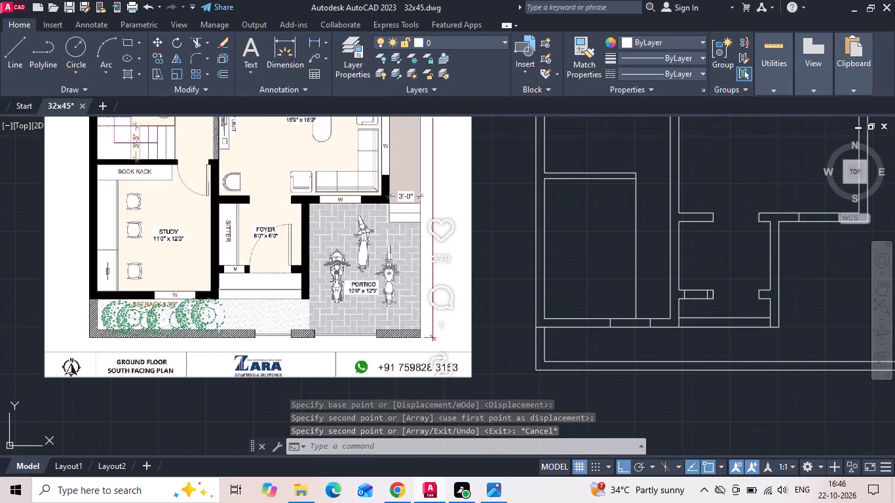
pyautogui.press('t')
pyautogui.press('r')
pyautogui.press('space')
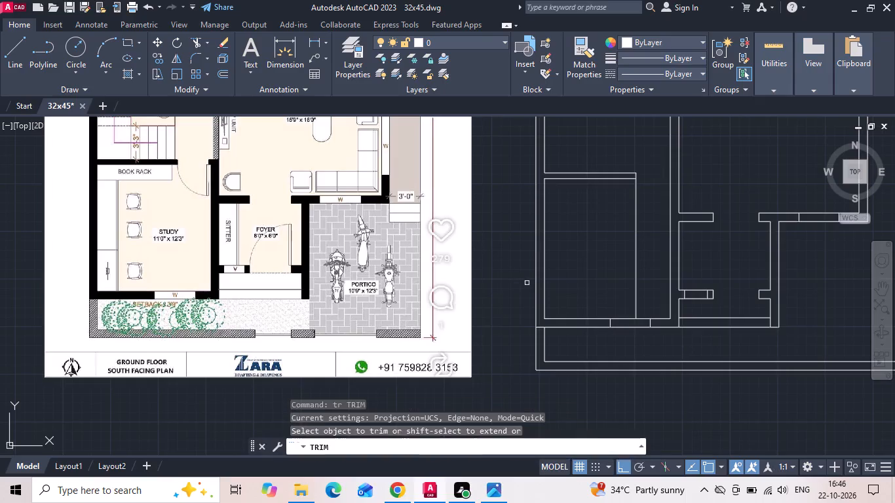
pyautogui.click(645, 239)
pyautogui.click(617, 238)
pyautogui.press('Escape')
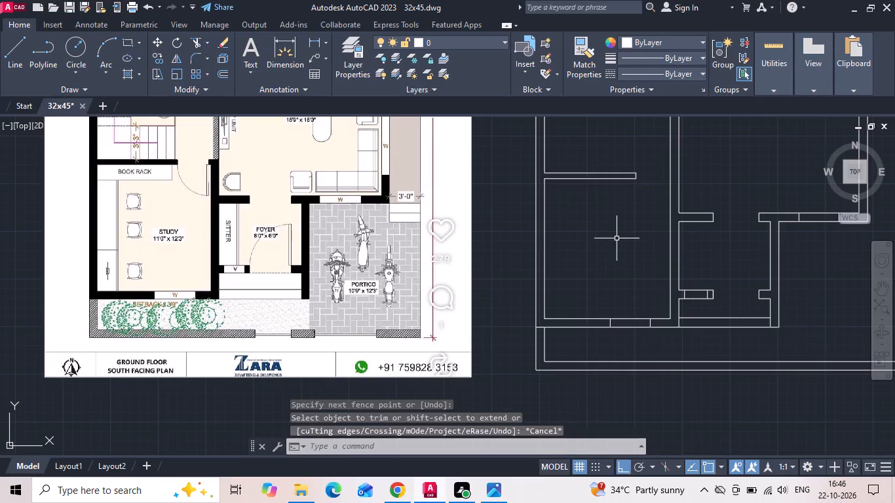
pyautogui.hotkey('ctrl', 's')
pyautogui.hotkey('ctrl', 's')
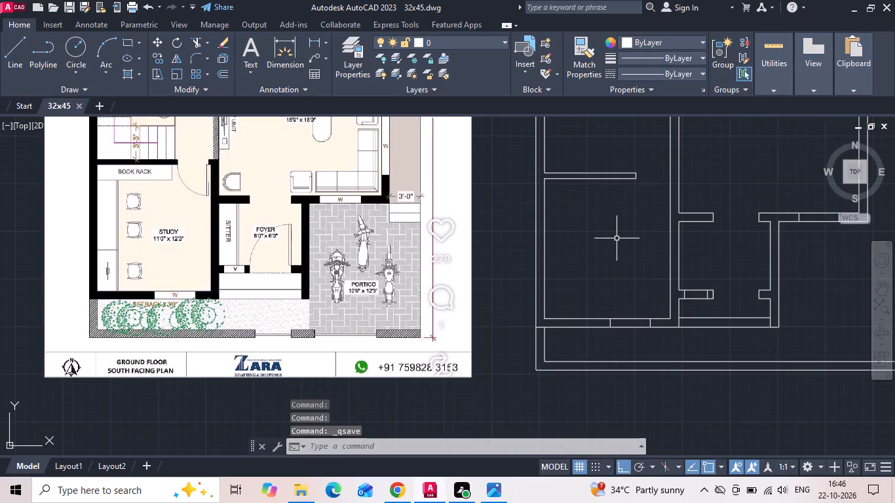
# Offset the study's west inner wall line 2' east for the desk front, and save the drawing.
pyautogui.write('o')
pyautogui.press('space')
pyautogui.scroll(-1, 560, 326)
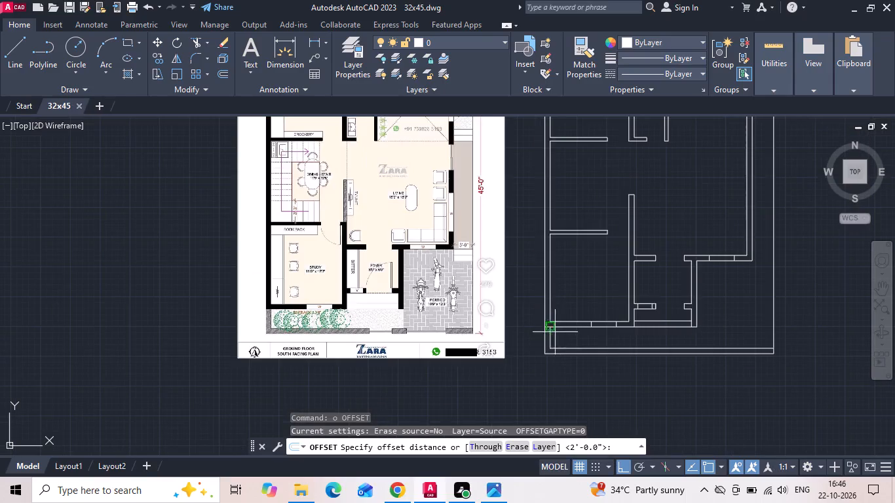
pyautogui.moveTo(468, 273); pyautogui.dragTo(457, 348, button='middle')
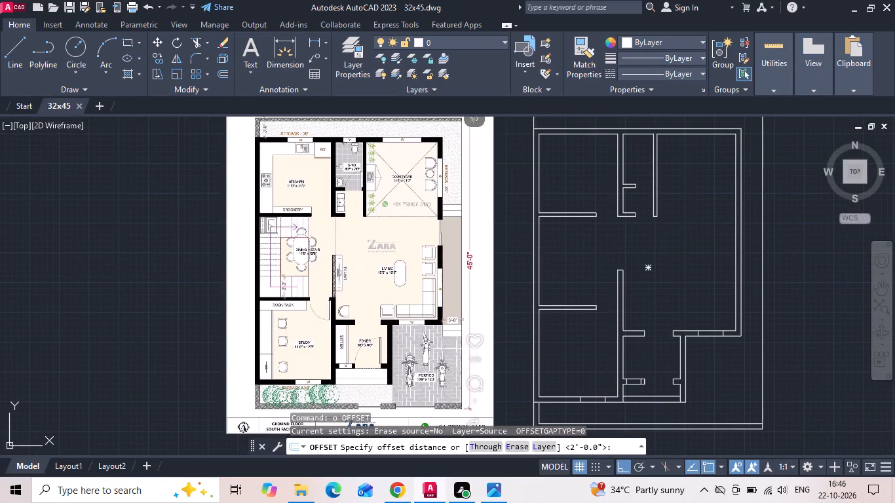
pyautogui.press('2')
pyautogui.press("'")
pyautogui.press('Return')
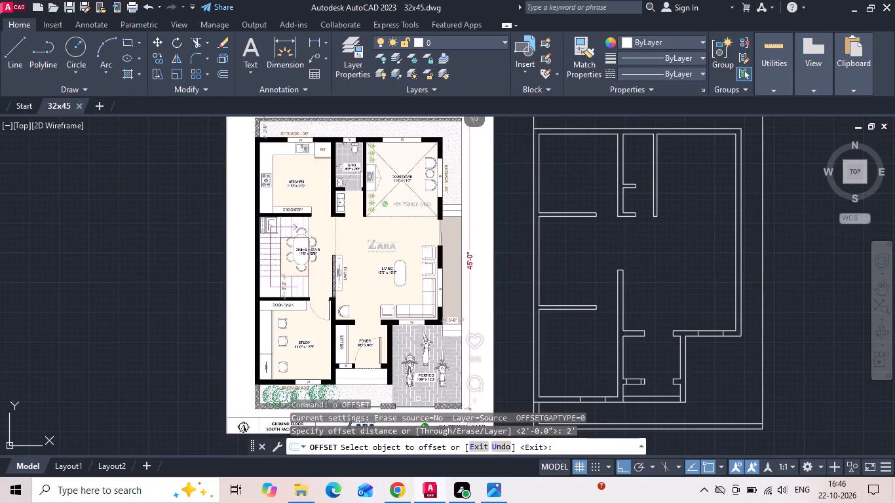
pyautogui.moveTo(521, 335); pyautogui.dragTo(478, 267, button='middle')
pyautogui.scroll(1, 569, 279)
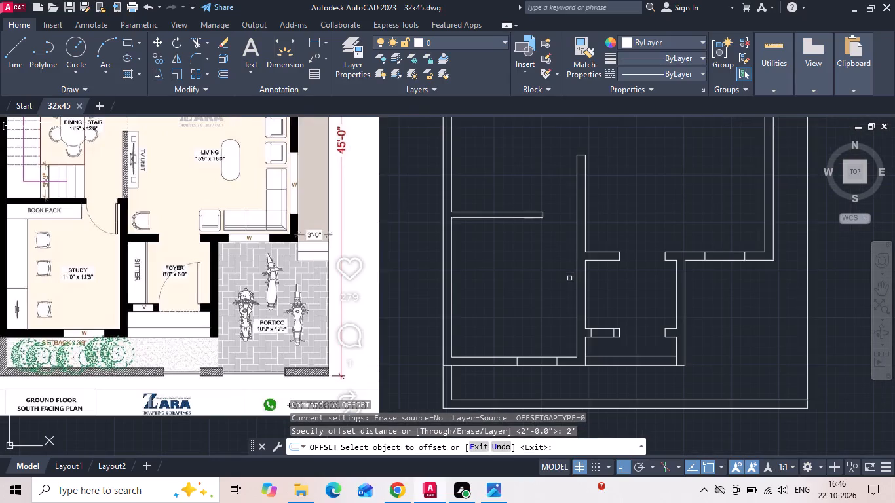
pyautogui.click(453, 297)
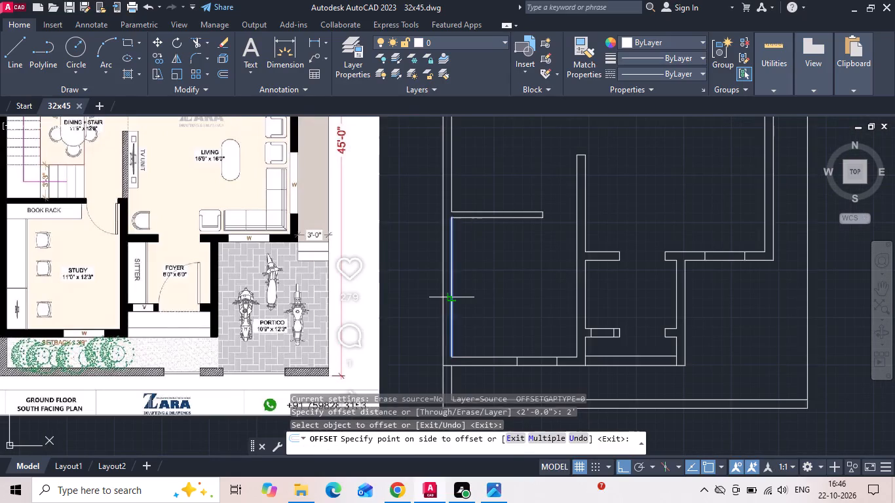
pyautogui.click(501, 268)
pyautogui.moveTo(503, 277); pyautogui.dragTo(558, 246, button='middle')
pyautogui.press('Escape')
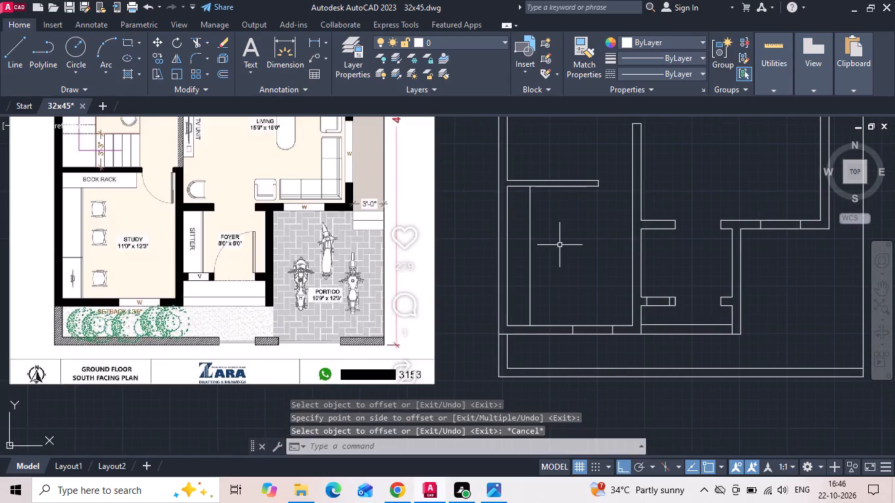
pyautogui.hotkey('ctrl', 's')
pyautogui.hotkey('ctrl', 's')
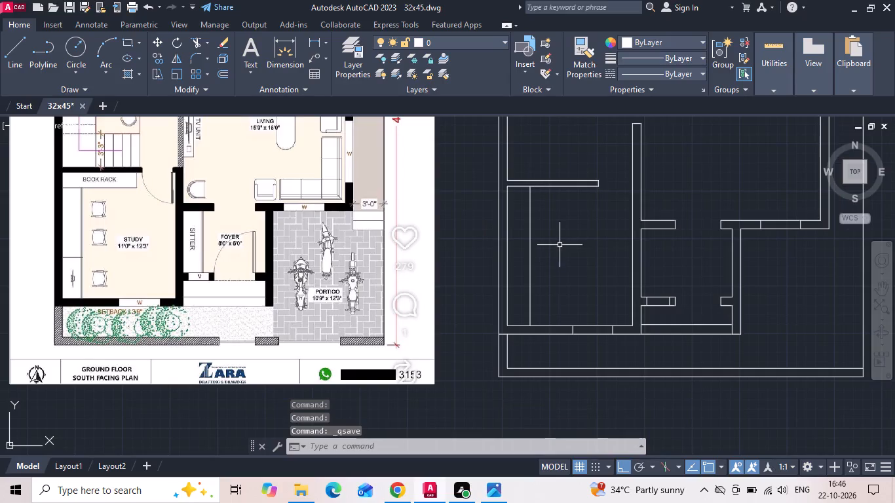
# Offset the study's north inner wall line 18" south for the book rack and close its east end with a vertical line.
pyautogui.write('o 18')
pyautogui.press('Return')
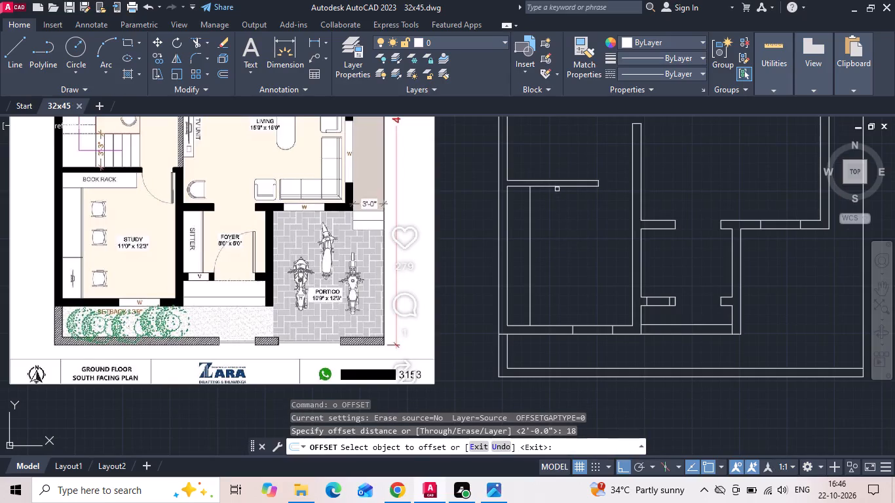
pyautogui.click(557, 187)
pyautogui.click(558, 226)
pyautogui.scroll(1, 586, 186)
pyautogui.press('Escape')
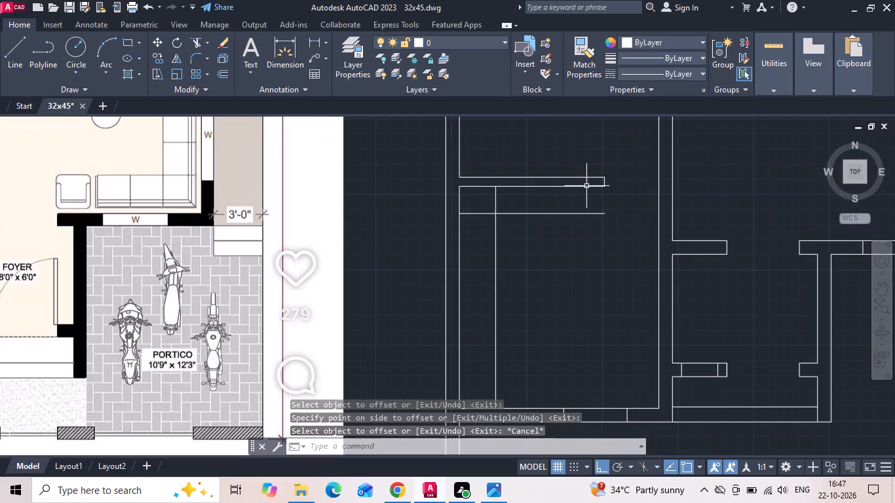
pyautogui.press('l')
pyautogui.press('space')
pyautogui.click(602, 187)
pyautogui.click(607, 214)
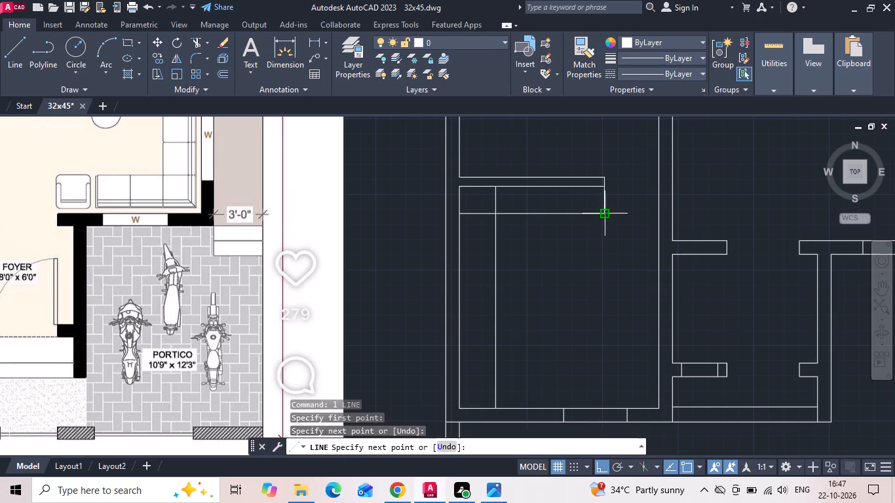
pyautogui.press('Escape')
# Move the book rack's east end line 6" west.
pyautogui.click(608, 199)
pyautogui.moveTo(607, 200); pyautogui.dragTo(590, 206, button='right')
pyautogui.click(569, 198)
pyautogui.rightClick(570, 198)
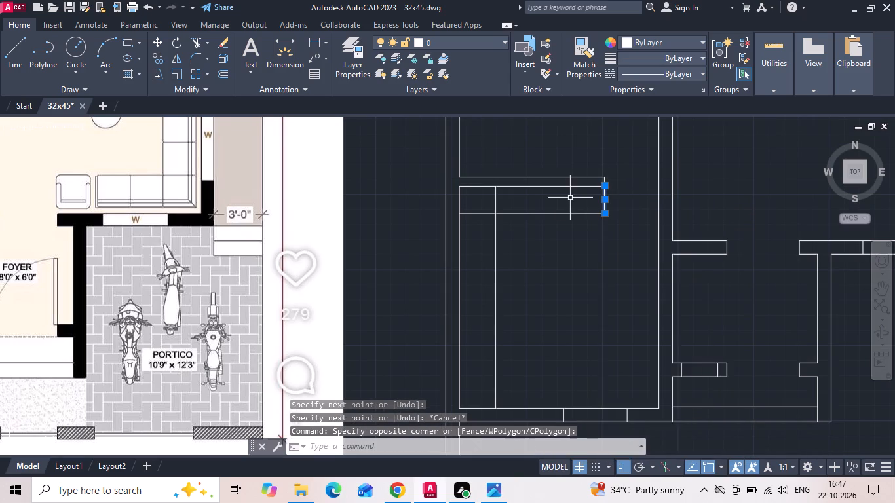
pyautogui.click(595, 236)
pyautogui.moveTo(591, 301); pyautogui.dragTo(542, 303)
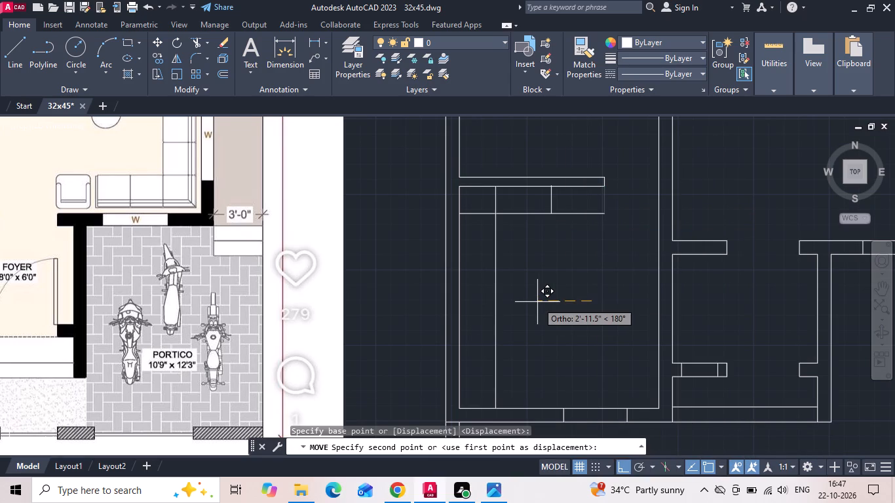
pyautogui.write('6')
pyautogui.press('space')
# Trim the book rack line beyond its east end and the desk line inside the rack, and save the drawing.
pyautogui.press('t')
pyautogui.press('r')
pyautogui.press('space')
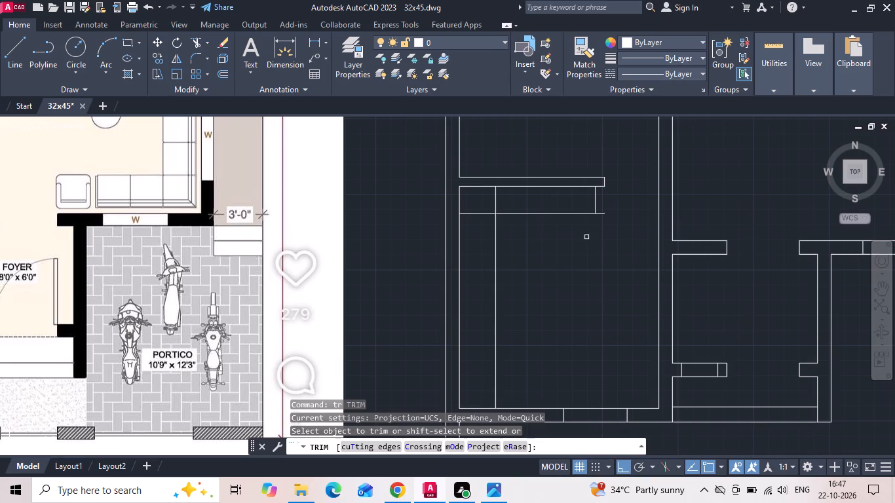
pyautogui.click(603, 213)
pyautogui.scroll(-1, 577, 271)
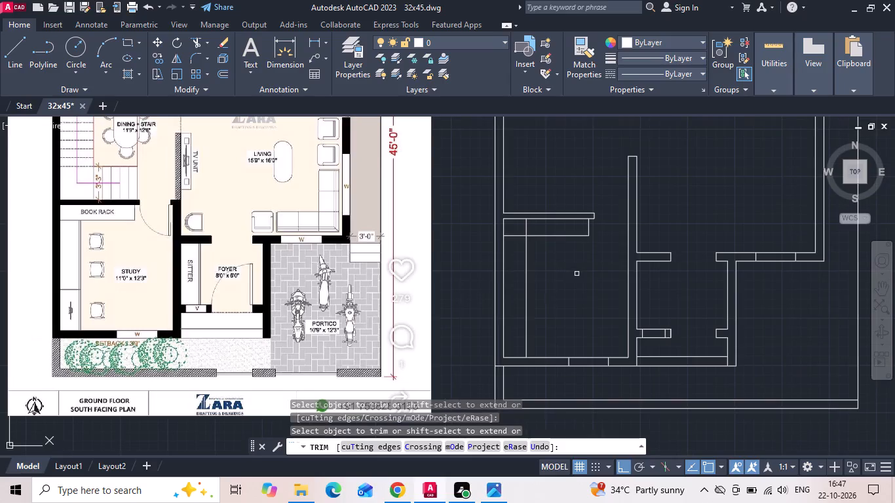
pyautogui.click(526, 229)
pyautogui.press('Escape')
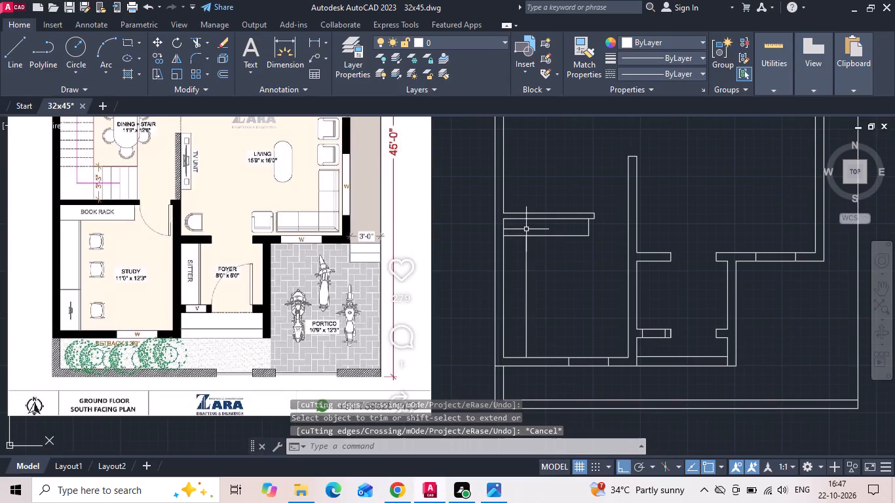
pyautogui.hotkey('ctrl', 's')
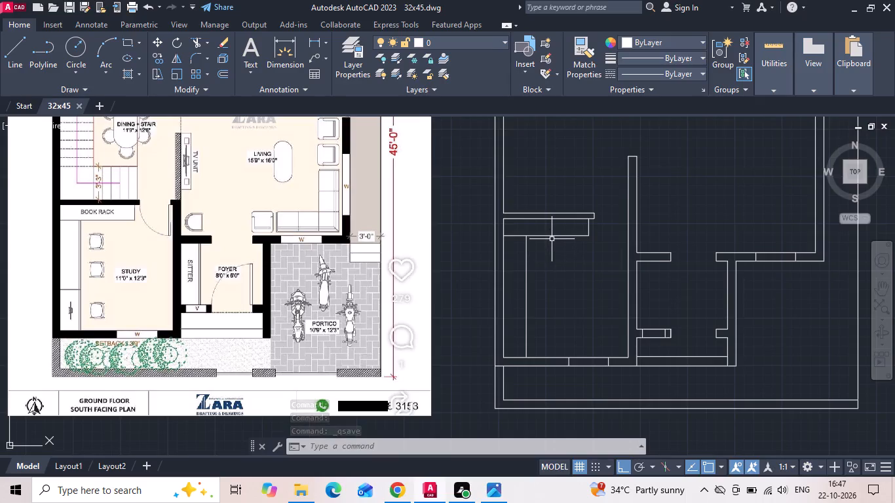
# Offset the foyer's west inner wall line 2' east for the sitter front.
pyautogui.write("o 2'")
pyautogui.press('Return')
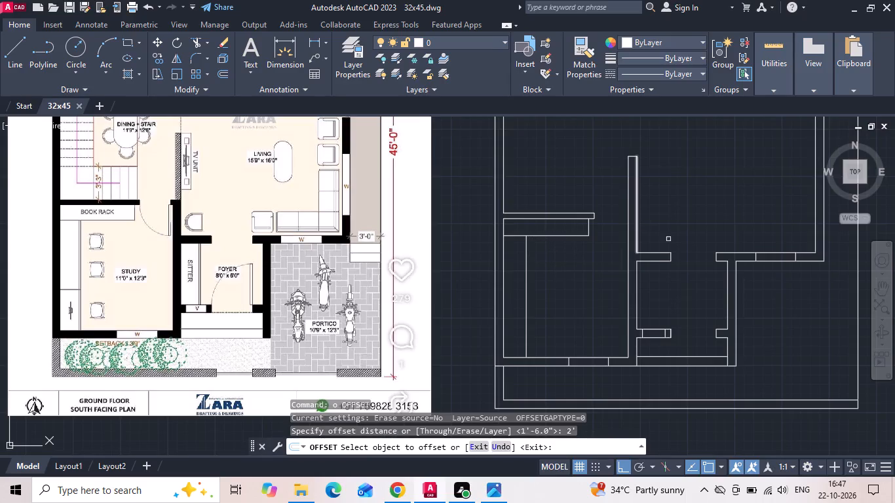
pyautogui.click(638, 311)
pyautogui.click(649, 305)
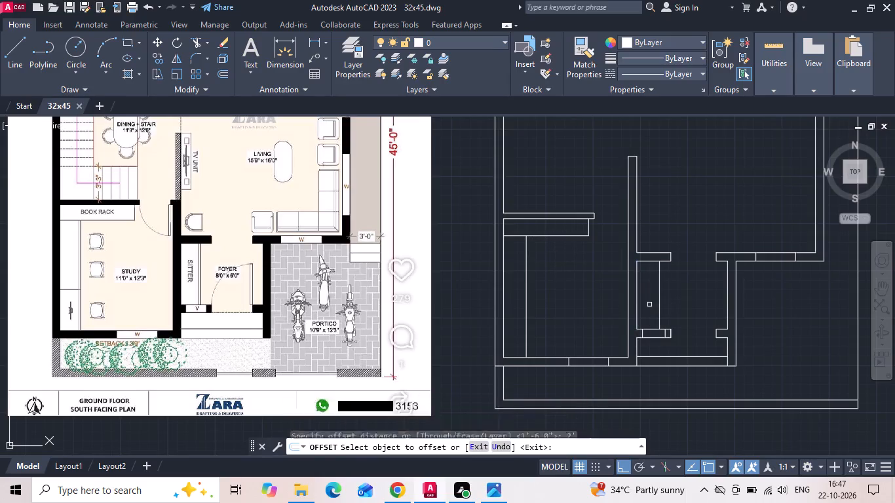
pyautogui.moveTo(649, 303); pyautogui.dragTo(632, 281, button='middle')
pyautogui.press('Escape')
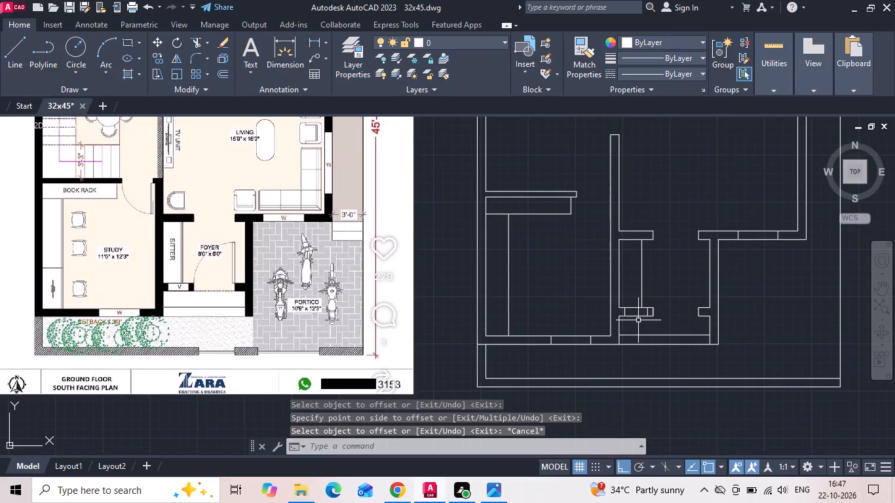
pyautogui.press('Escape')
# Offset the foyer sitter's front line and the study desk's front line 1" west, and save the drawing.
pyautogui.press('o')
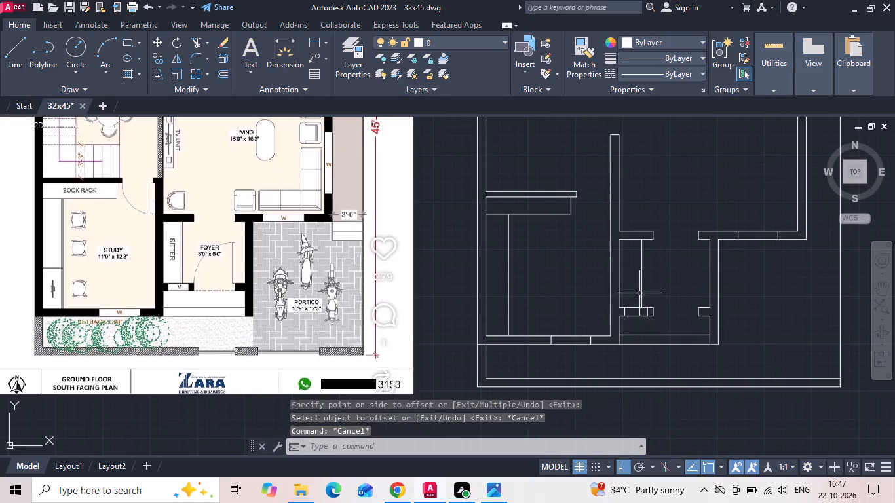
pyautogui.press('space')
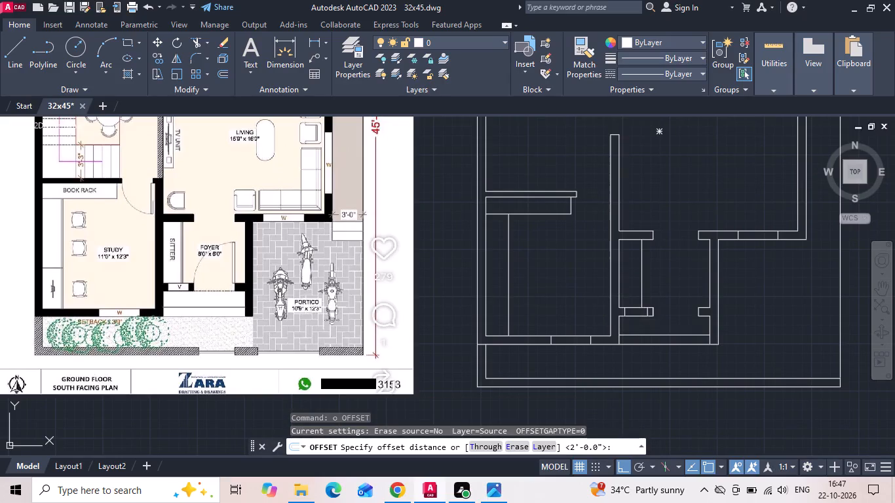
pyautogui.press('1')
pyautogui.press('space')
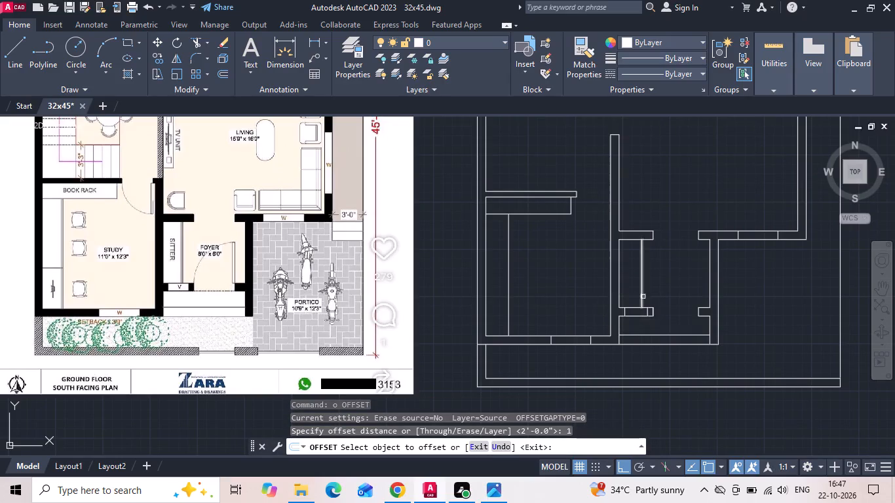
pyautogui.scroll(1, 654, 288)
pyautogui.click(633, 287)
pyautogui.click(614, 289)
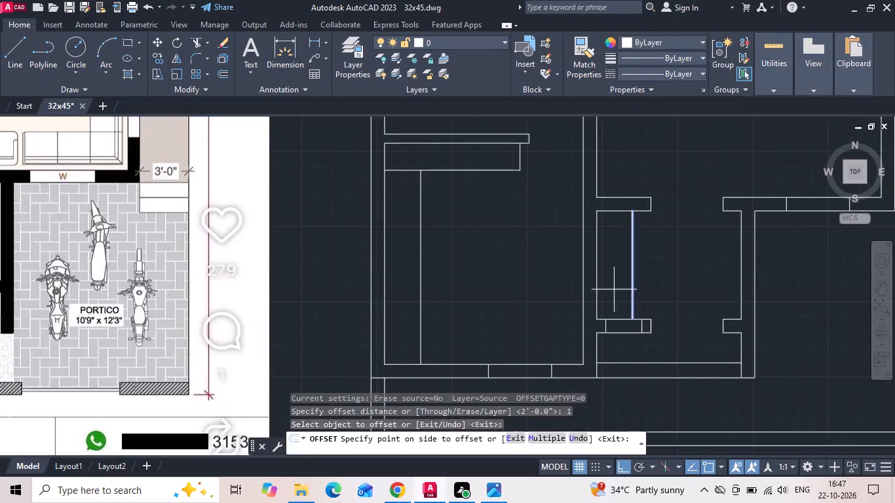
pyautogui.click(421, 342)
pyautogui.click(406, 343)
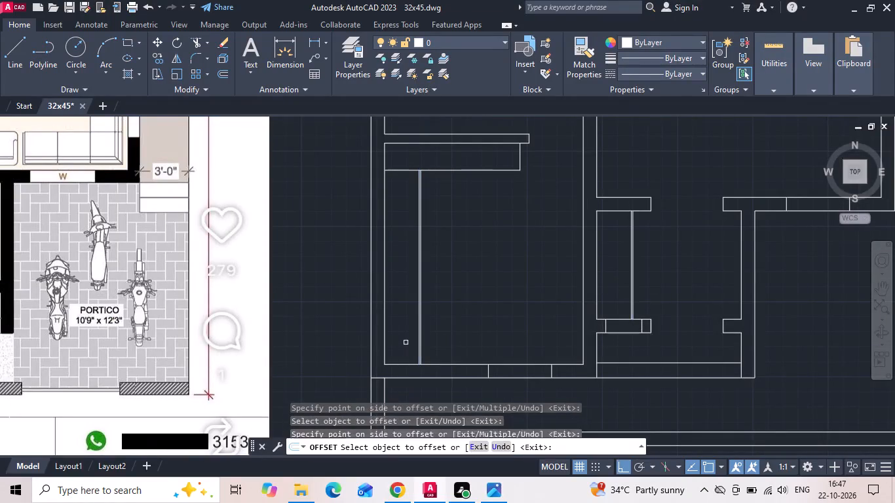
pyautogui.press('Escape')
pyautogui.hotkey('ctrl', 's')
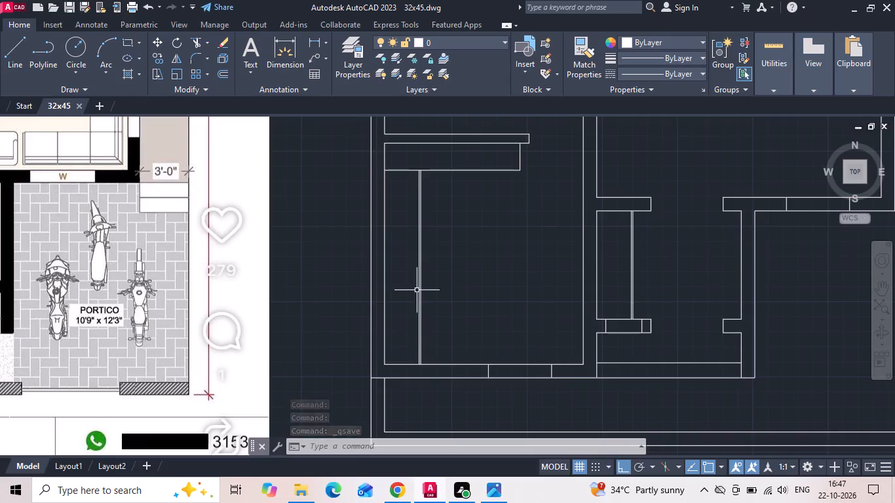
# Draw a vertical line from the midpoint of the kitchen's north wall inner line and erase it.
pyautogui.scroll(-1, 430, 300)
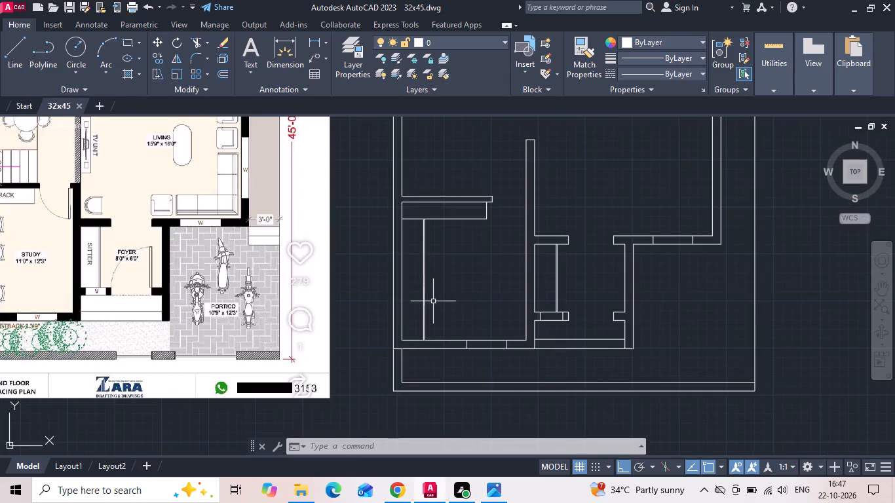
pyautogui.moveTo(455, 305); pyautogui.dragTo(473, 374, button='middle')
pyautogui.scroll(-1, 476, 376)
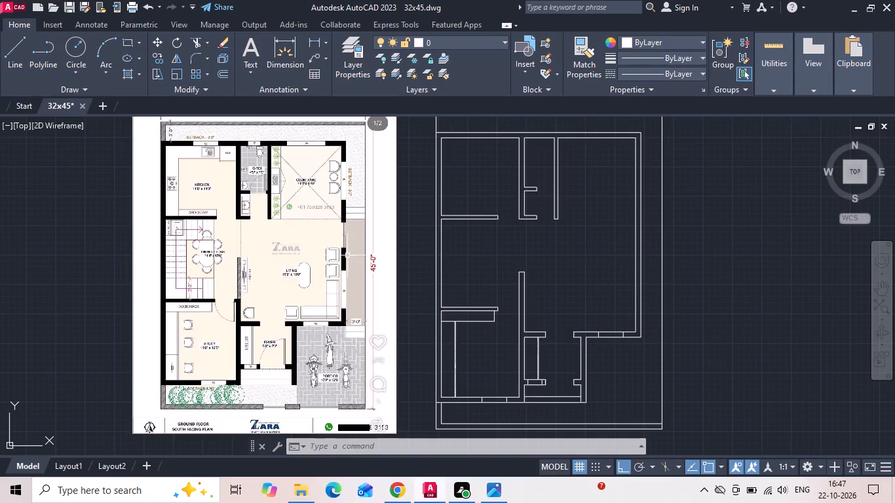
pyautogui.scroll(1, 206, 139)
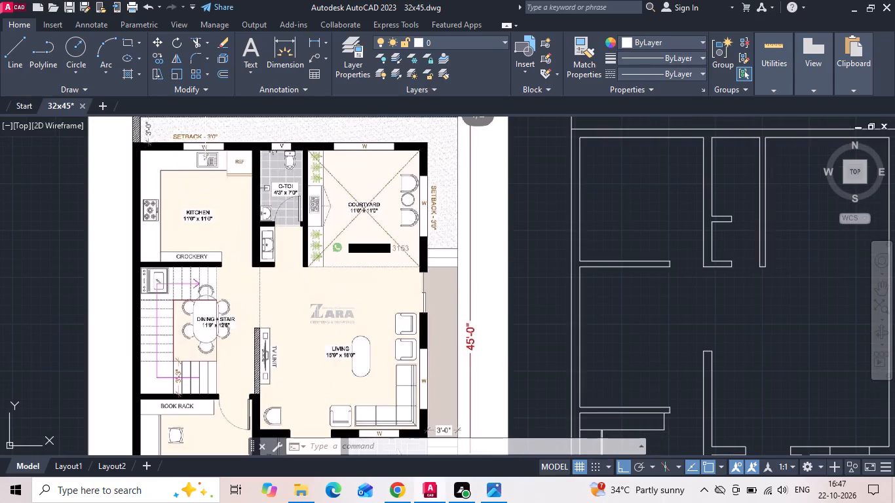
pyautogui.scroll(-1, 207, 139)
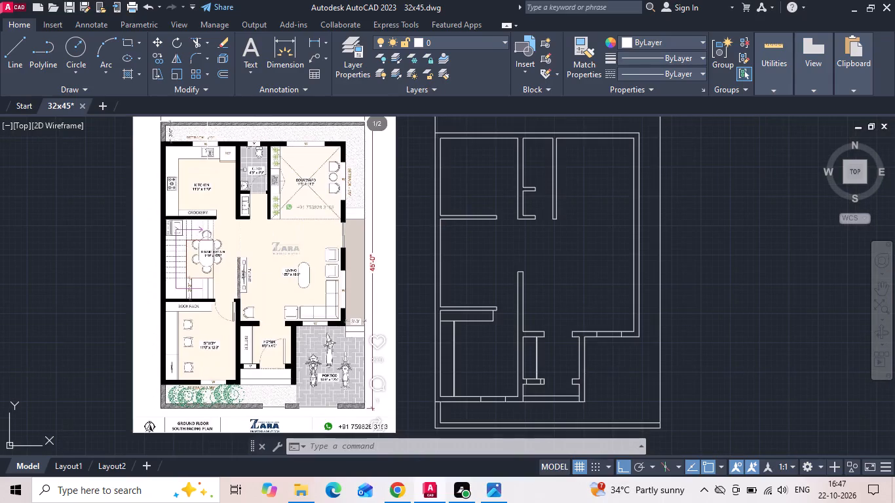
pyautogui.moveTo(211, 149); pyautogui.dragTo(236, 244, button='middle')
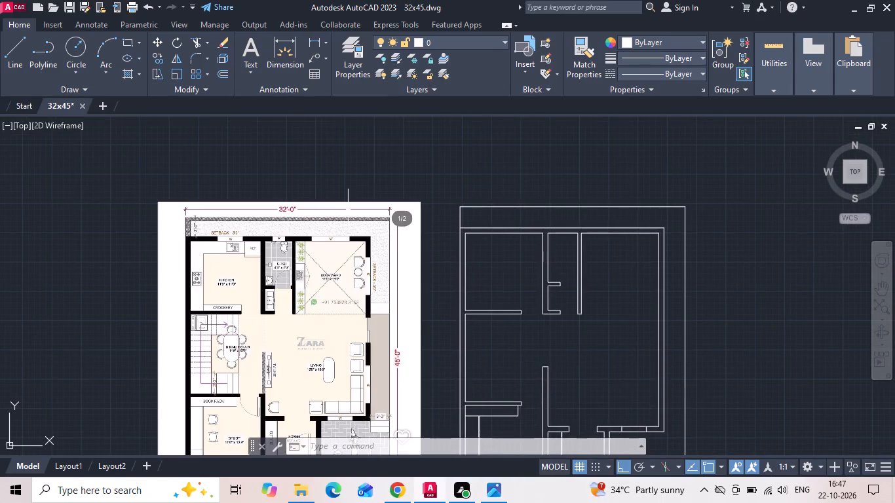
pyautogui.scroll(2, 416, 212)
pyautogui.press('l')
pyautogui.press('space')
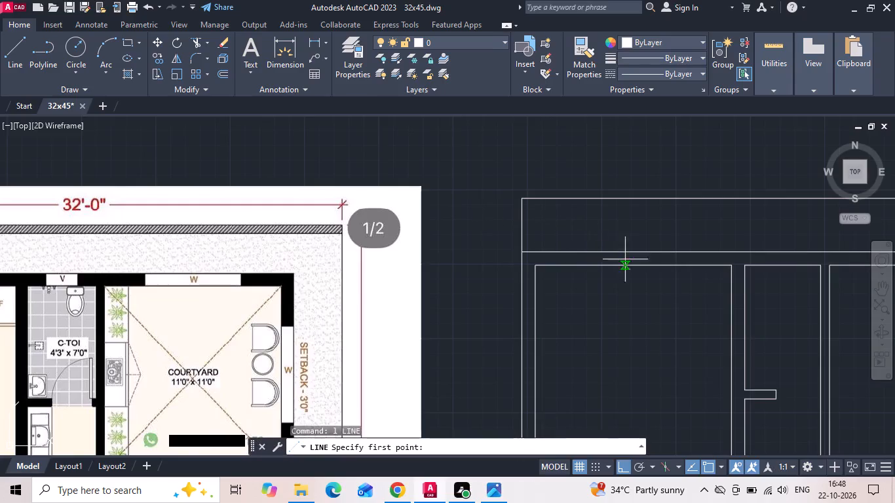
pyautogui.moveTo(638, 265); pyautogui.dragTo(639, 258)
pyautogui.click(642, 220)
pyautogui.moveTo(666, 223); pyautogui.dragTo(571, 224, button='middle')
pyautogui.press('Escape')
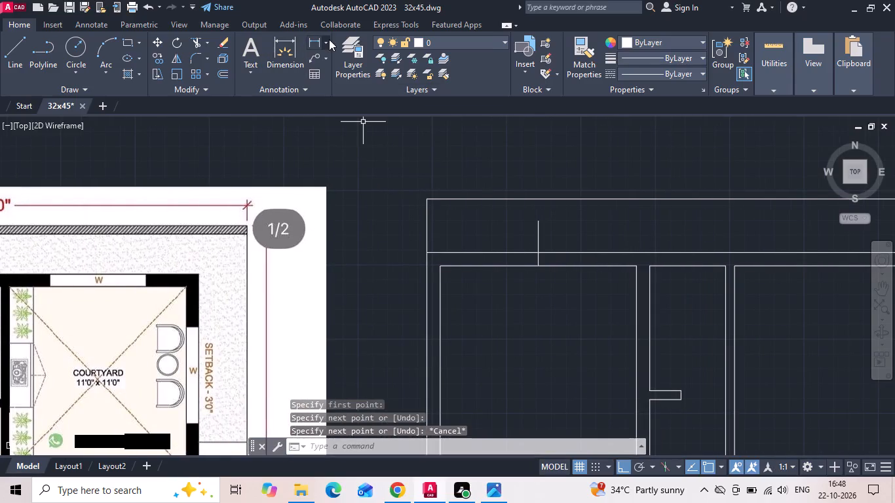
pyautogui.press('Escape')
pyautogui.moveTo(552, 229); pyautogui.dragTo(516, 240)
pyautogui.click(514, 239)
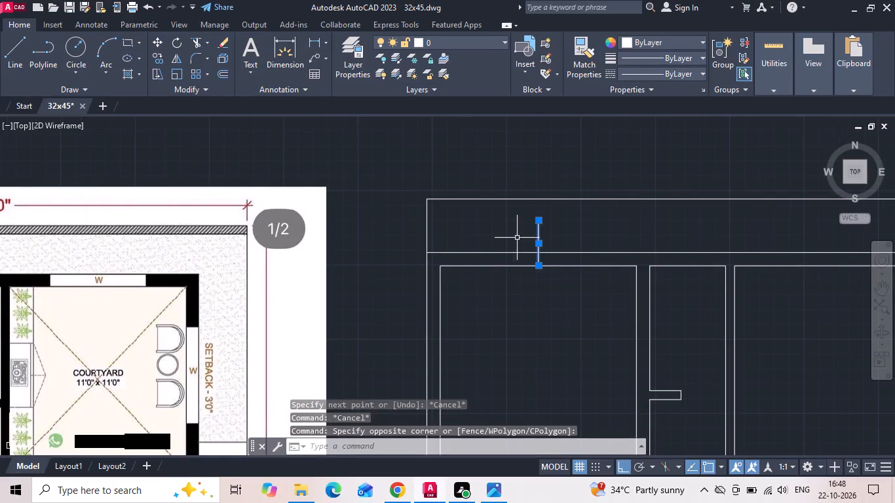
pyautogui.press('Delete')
# Draw a vertical centre line from the midpoint of the kitchen's north wall inner line, extending north past the outer face.
pyautogui.write('l')
pyautogui.press('space')
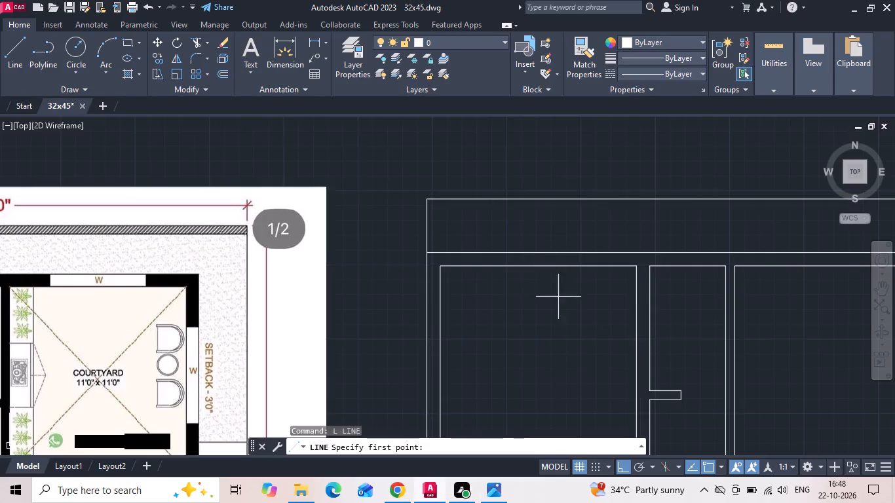
pyautogui.click(537, 267)
pyautogui.scroll(2, 539, 240)
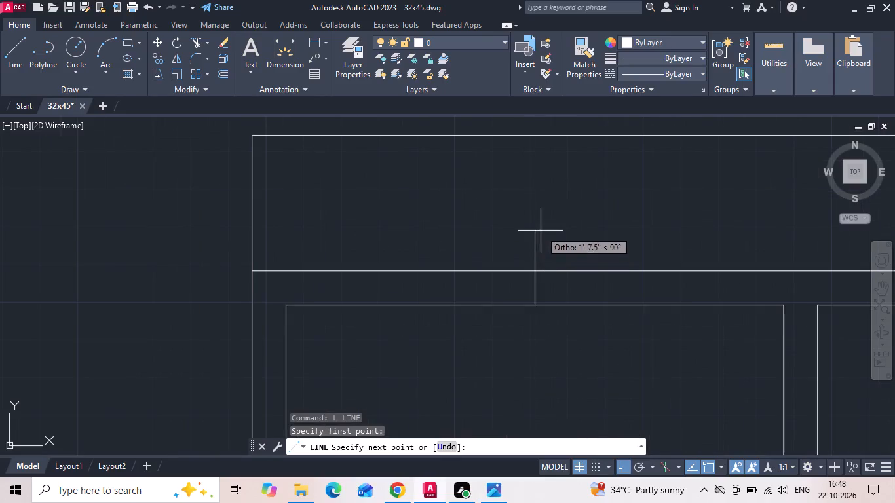
pyautogui.click(541, 227)
pyautogui.press('Escape')
# Offset the kitchen wall's centre line 1'9" to both sides for the window jambs, and erase the centre line.
pyautogui.write('o')
pyautogui.press('space')
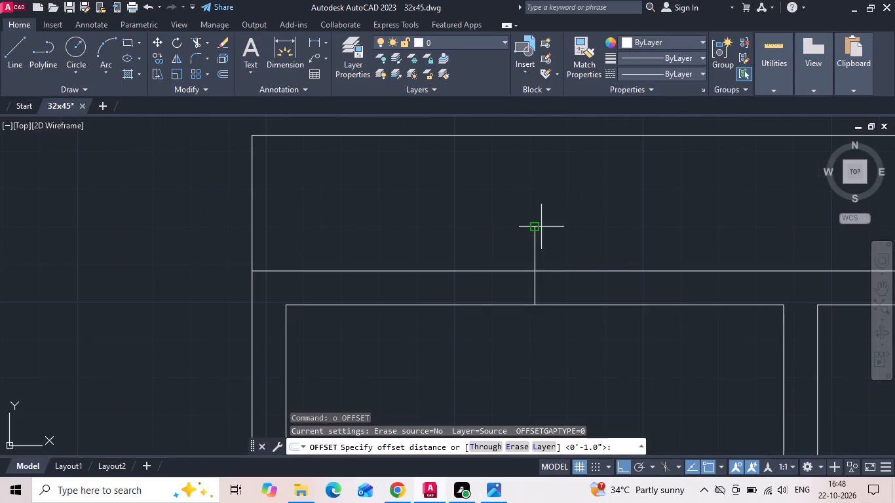
pyautogui.write("1'")
pyautogui.write('9')
pyautogui.press('space')
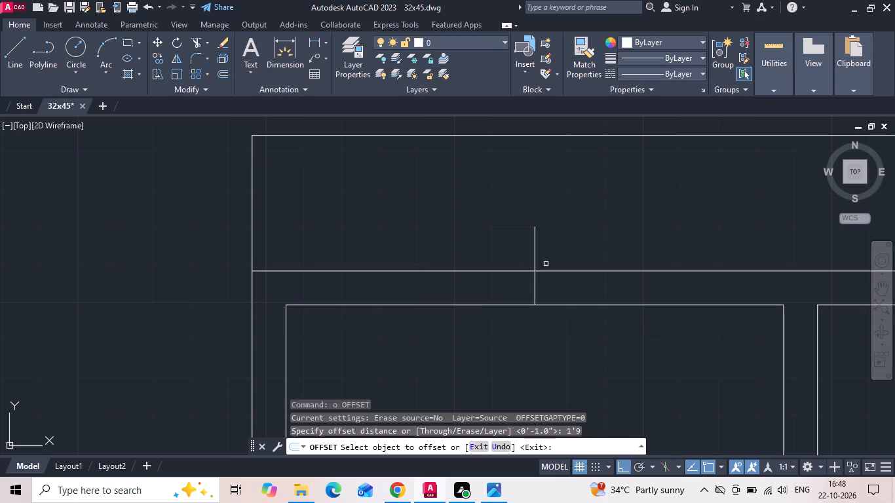
pyautogui.moveTo(536, 282); pyautogui.dragTo(513, 296)
pyautogui.click(459, 304)
pyautogui.moveTo(537, 279); pyautogui.dragTo(547, 278)
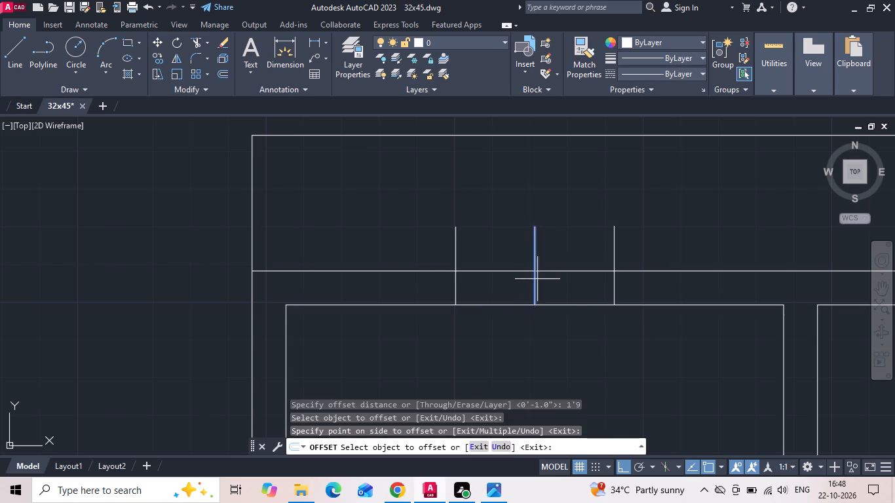
pyautogui.moveTo(547, 278); pyautogui.dragTo(543, 279)
pyautogui.click(569, 272)
pyautogui.press('Escape')
pyautogui.moveTo(550, 244); pyautogui.dragTo(482, 236)
pyautogui.click(482, 212)
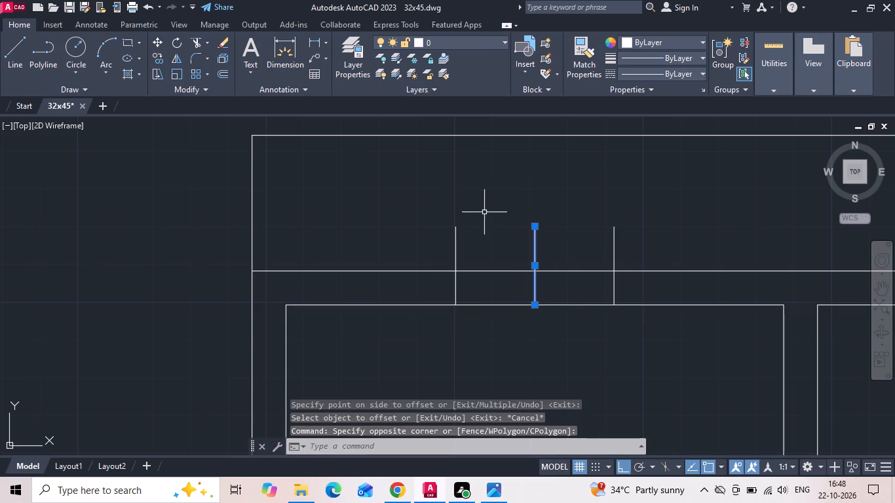
pyautogui.press('Delete')
# Measure the width between the two kitchen window jamb lines.
pyautogui.click(311, 39)
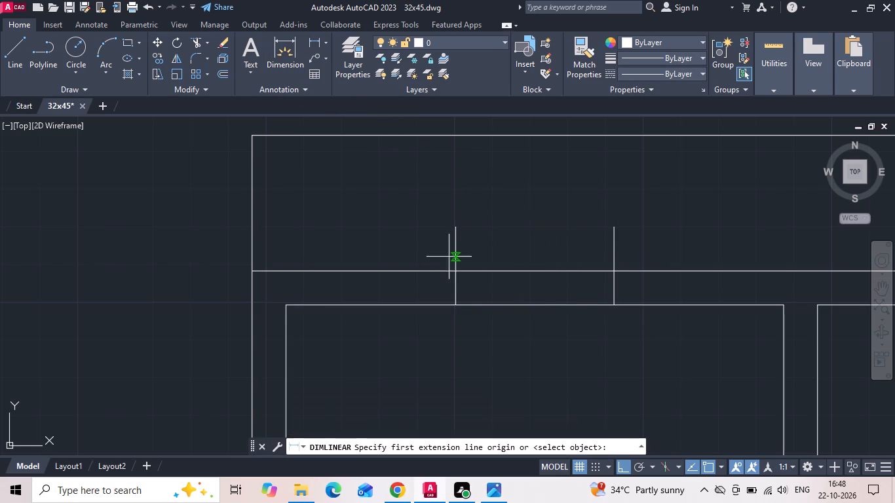
pyautogui.click(457, 267)
pyautogui.click(615, 268)
pyautogui.press('Escape')
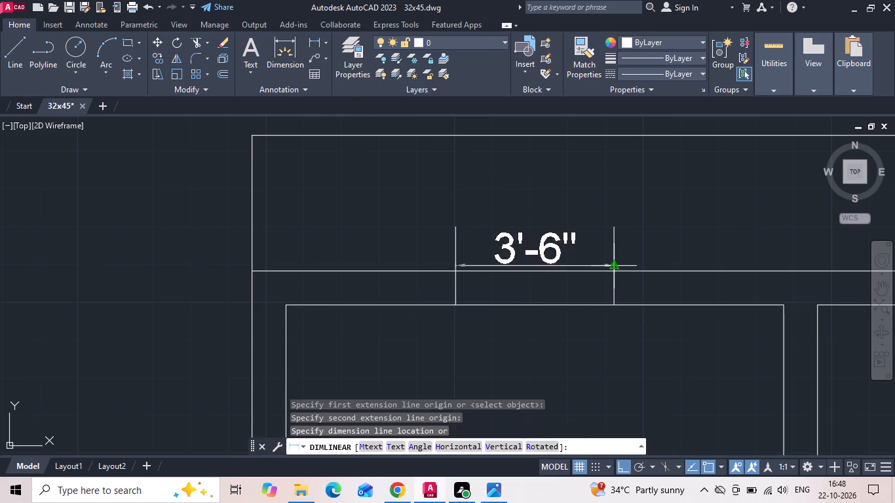
# Trim the kitchen window jamb lines beyond the outer face of the north wall.
pyautogui.press('t')
pyautogui.press('r')
pyautogui.press('space')
pyautogui.press('space')
pyautogui.moveTo(423, 255); pyautogui.dragTo(598, 255)
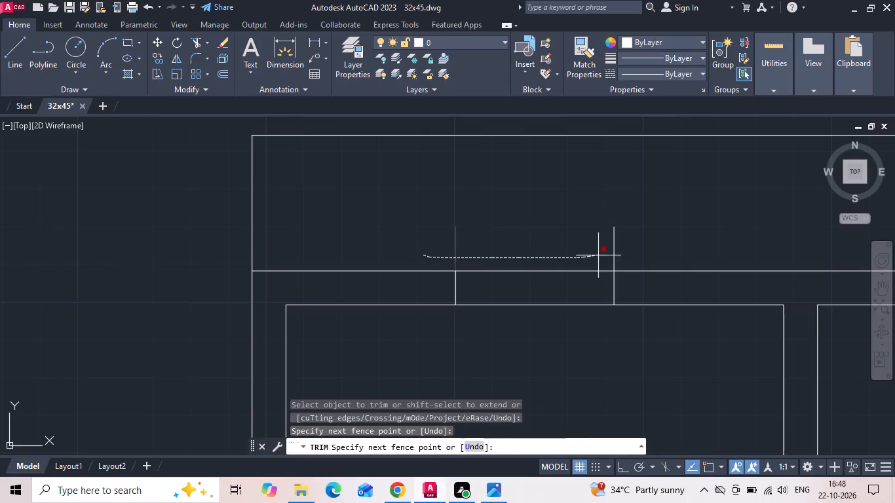
pyautogui.moveTo(598, 255); pyautogui.dragTo(629, 248)
pyautogui.press('Escape')
# Draw a vertical centre line from the midpoint of the common toilet's north wall inner line, extending past the outer face.
pyautogui.scroll(-2, 637, 217)
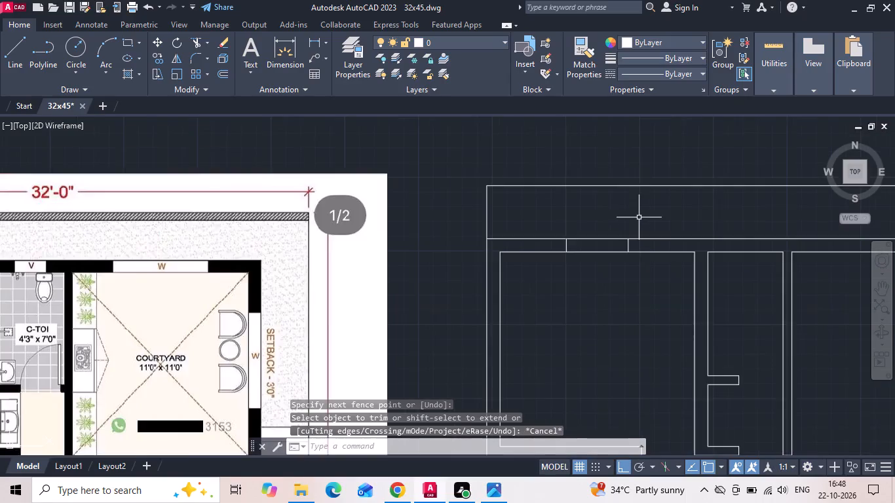
pyautogui.scroll(-1, 639, 217)
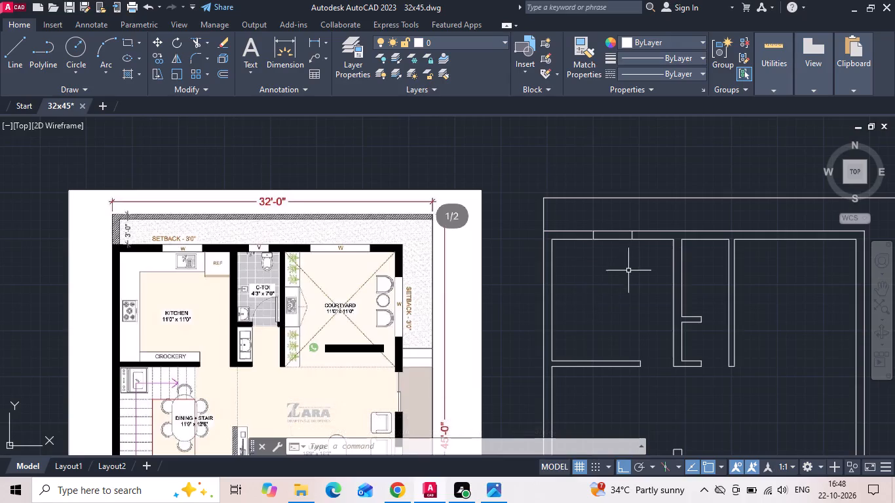
pyautogui.middleClick(549, 282)
pyautogui.write('l')
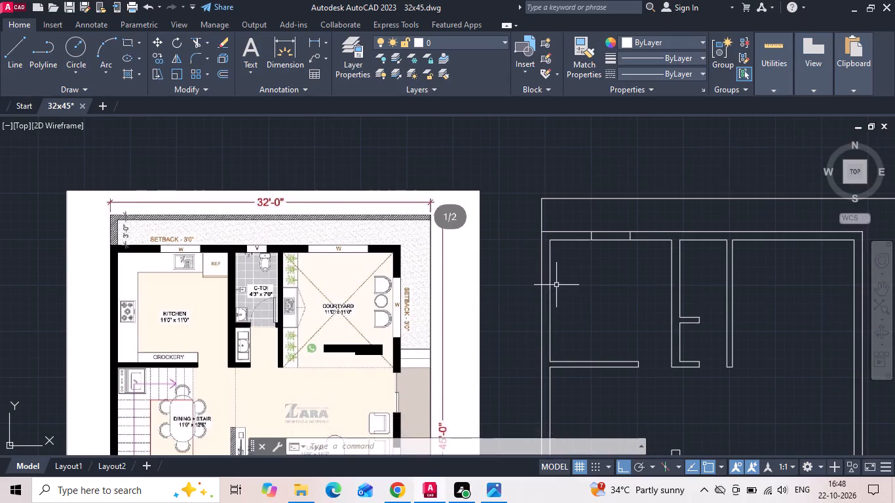
pyautogui.press('space')
pyautogui.click(704, 242)
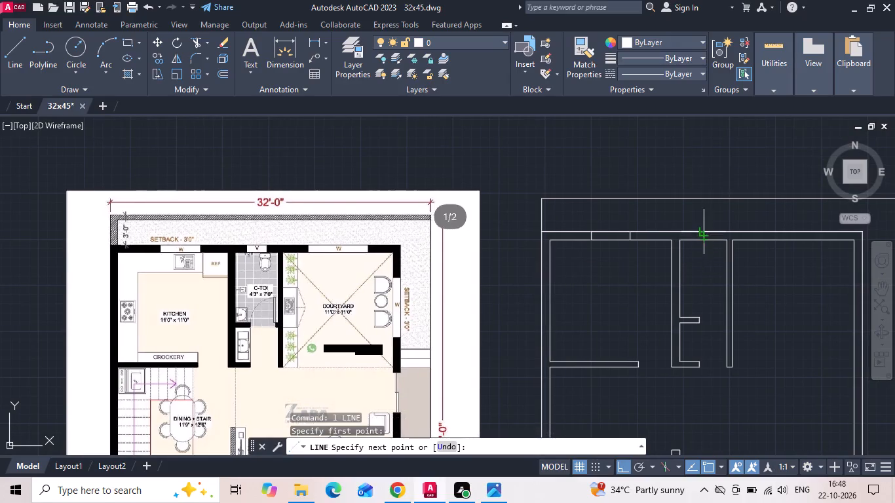
pyautogui.scroll(3, 707, 225)
pyautogui.moveTo(708, 225); pyautogui.dragTo(579, 253, button='middle')
pyautogui.click(573, 232)
pyautogui.press('Escape')
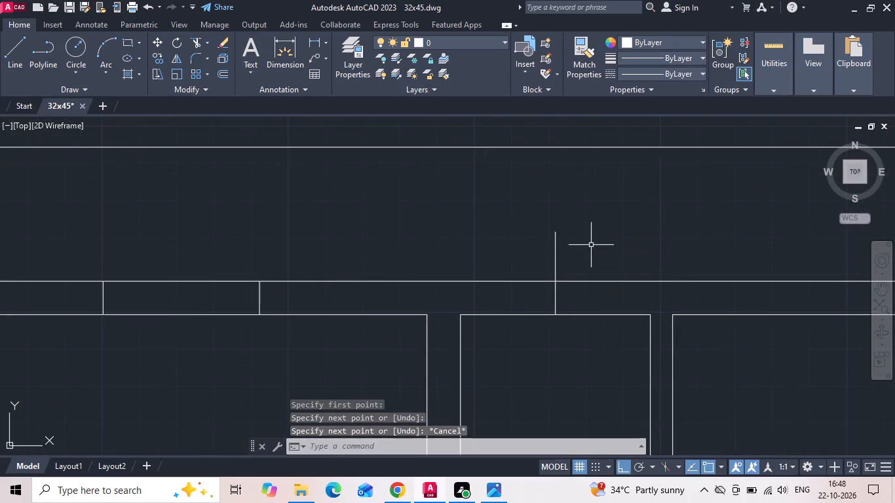
pyautogui.moveTo(586, 255); pyautogui.dragTo(506, 263)
pyautogui.click(499, 259)
pyautogui.press('Escape')
pyautogui.press('Escape')
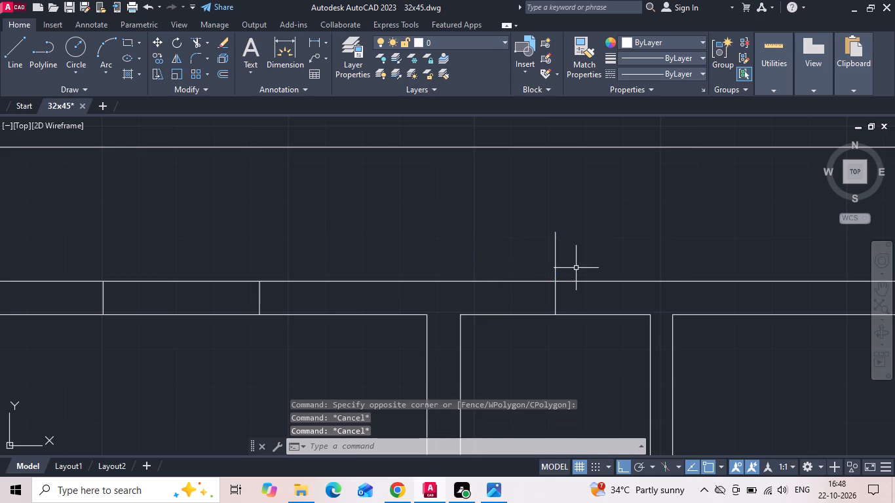
# Offset the toilet wall's centre line 12" to both sides for the ventilator jambs.
pyautogui.write('o 12')
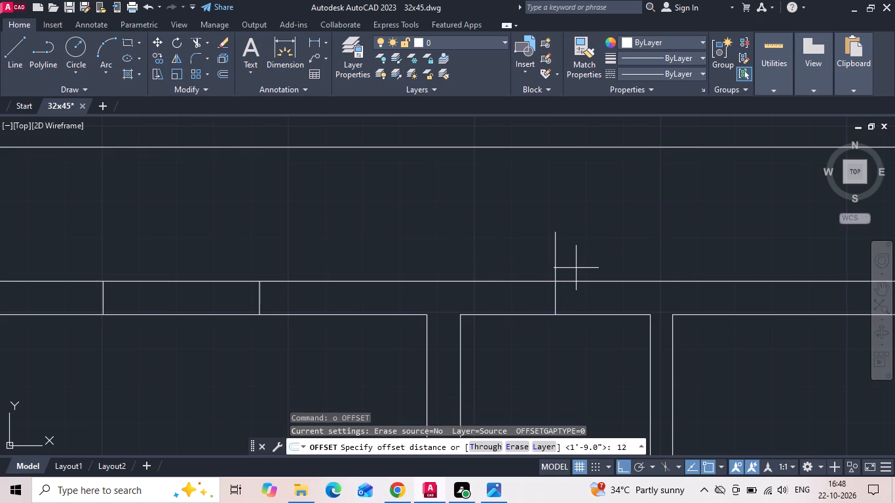
pyautogui.press('Return')
pyautogui.moveTo(556, 294); pyautogui.dragTo(533, 301)
pyautogui.click(494, 305)
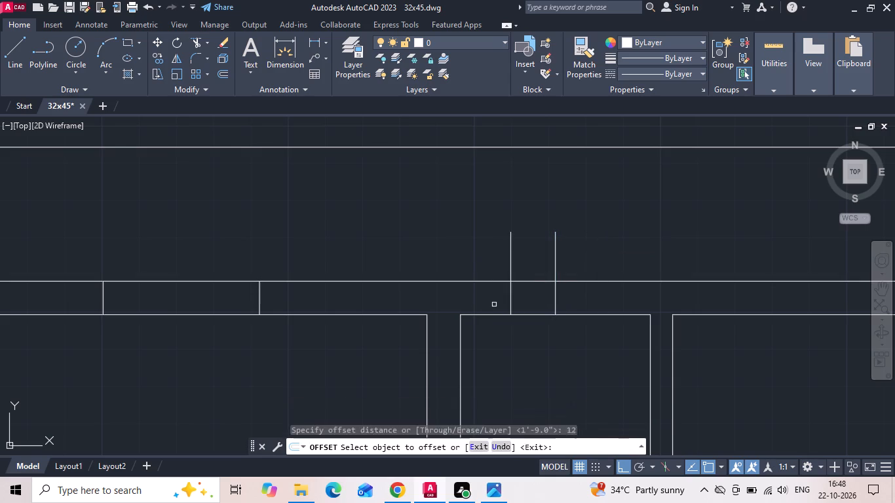
pyautogui.moveTo(554, 306); pyautogui.dragTo(560, 307)
pyautogui.click(596, 291)
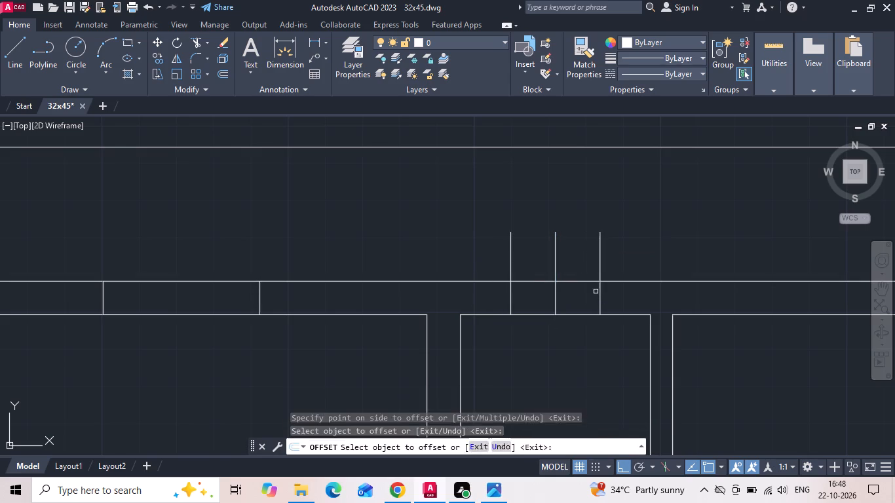
pyautogui.press('Escape')
# Trim the ventilator jamb lines beyond the outer wall face, remove the centre line, and save the drawing.
pyautogui.press('t')
pyautogui.press('r')
pyautogui.press('space')
pyautogui.moveTo(494, 263); pyautogui.dragTo(613, 251)
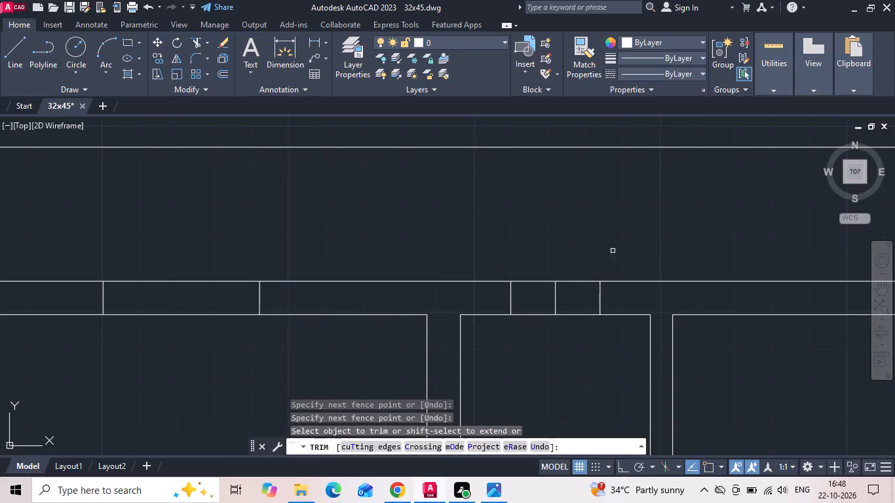
pyautogui.click(544, 297)
pyautogui.click(560, 299)
pyautogui.press('Escape')
pyautogui.hotkey('ctrl', 's')
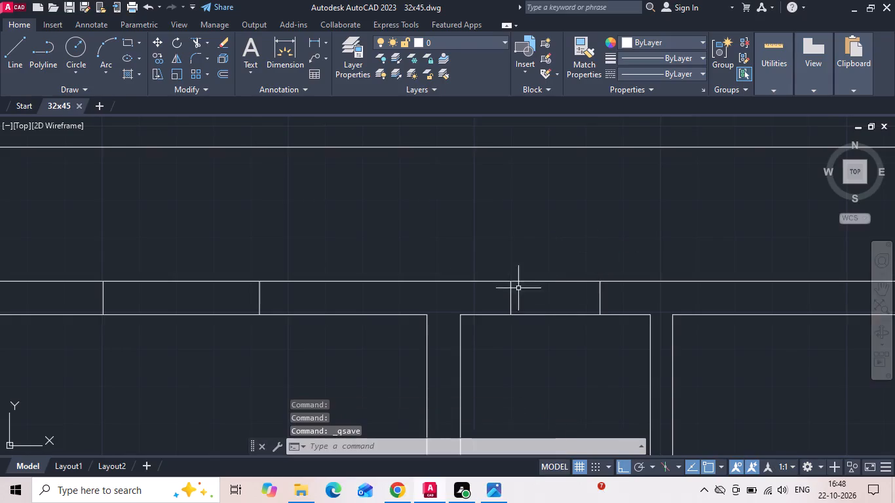
# Offset the courtyard's west inner wall line 2' east for the planter strip.
pyautogui.scroll(-3, 474, 267)
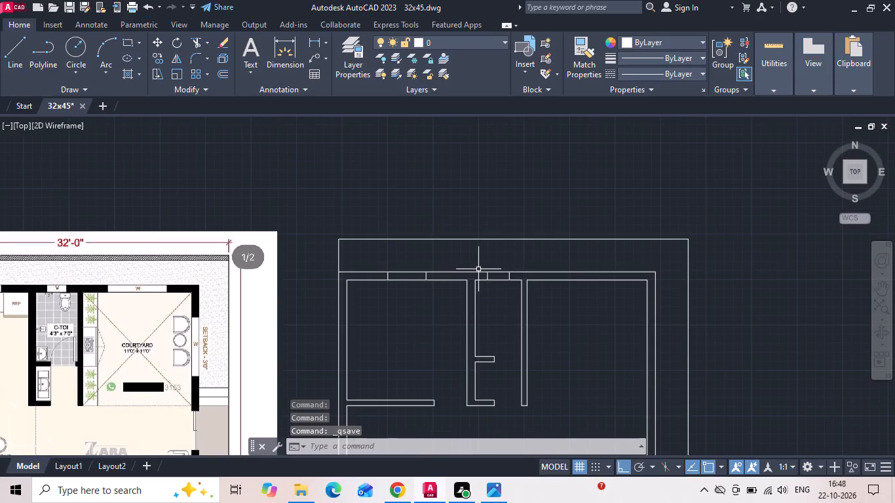
pyautogui.scroll(1, 62, 373)
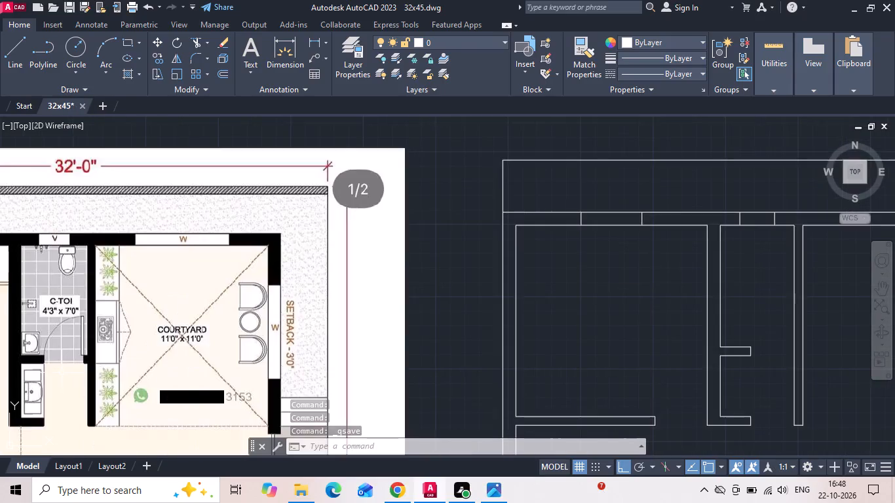
pyautogui.moveTo(69, 370); pyautogui.dragTo(300, 311, button='middle')
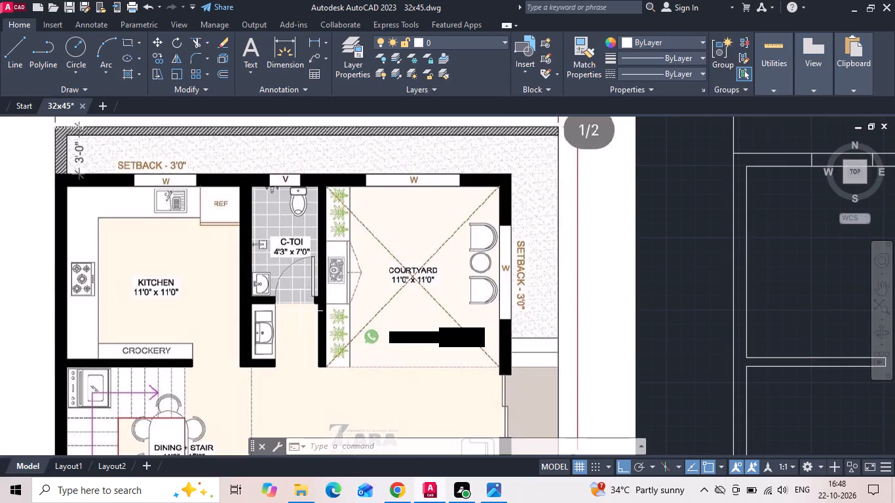
pyautogui.write('o')
pyautogui.press('space')
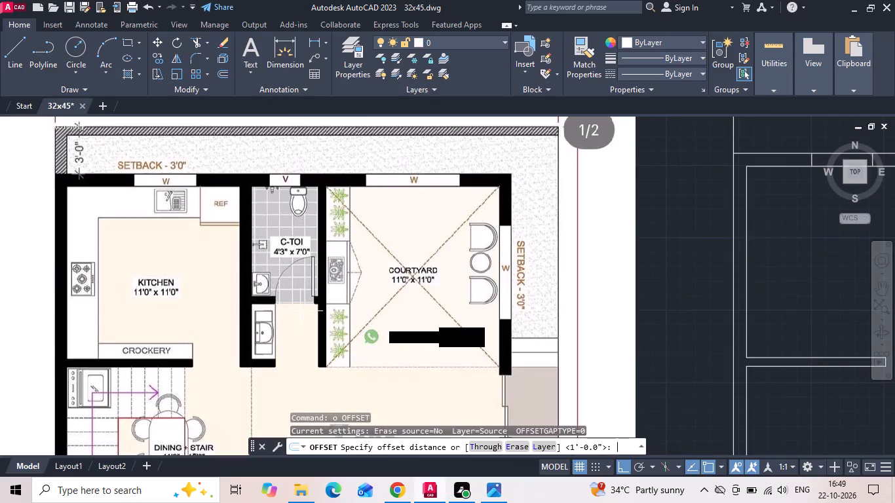
pyautogui.write("2'")
pyautogui.press('Return')
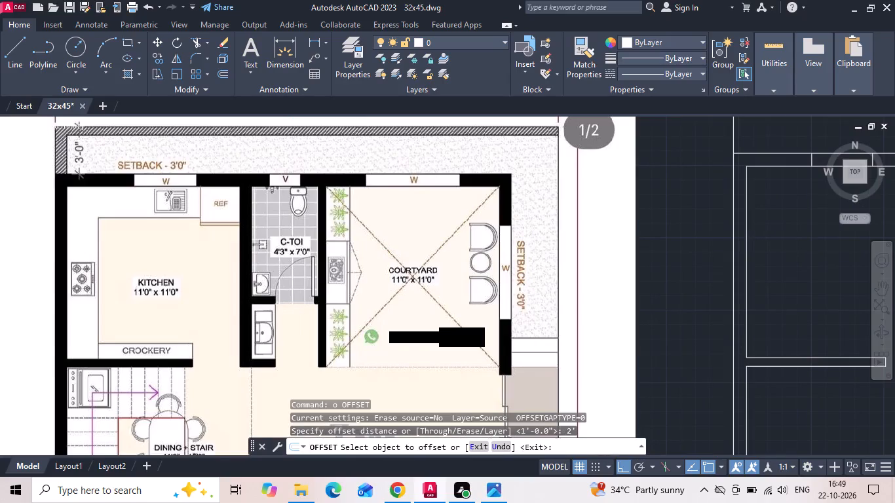
pyautogui.scroll(-1, 256, 317)
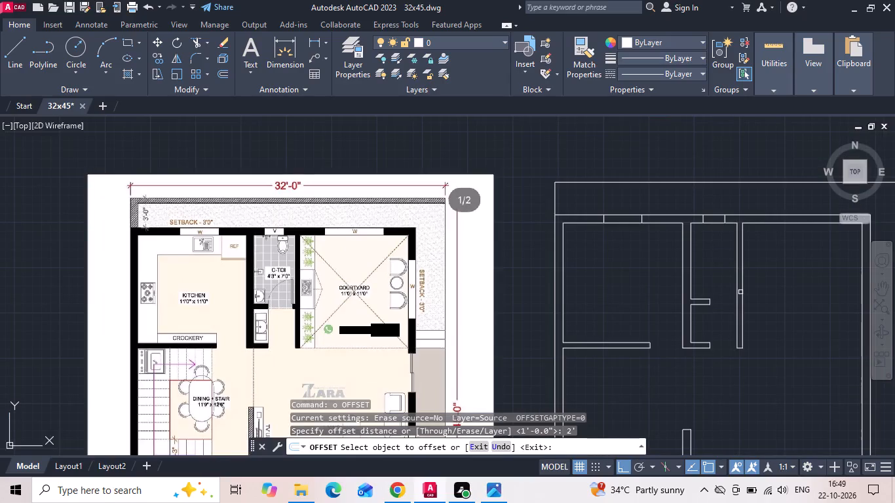
pyautogui.moveTo(743, 295); pyautogui.dragTo(750, 296)
pyautogui.click(760, 289)
pyautogui.moveTo(790, 284); pyautogui.dragTo(734, 276, button='middle')
pyautogui.press('Escape')
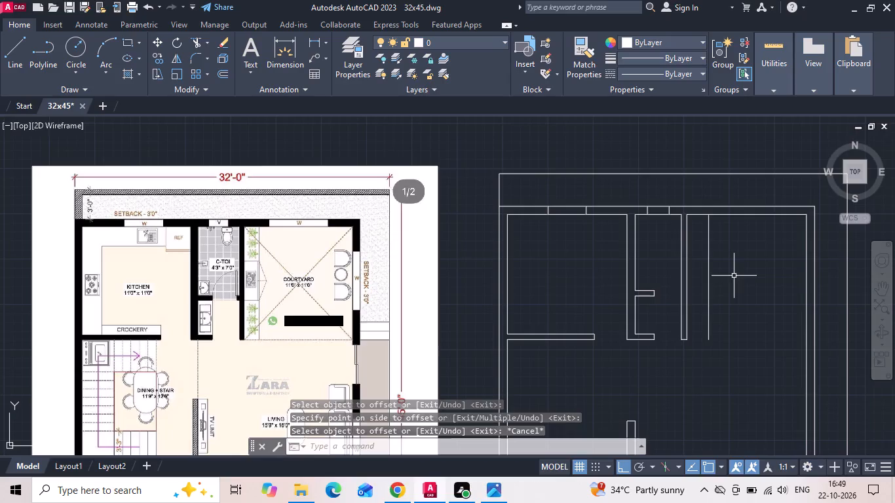
# Extend the end line of the courtyard's west wall east to the planter strip line and save the drawing.
pyautogui.write('ex')
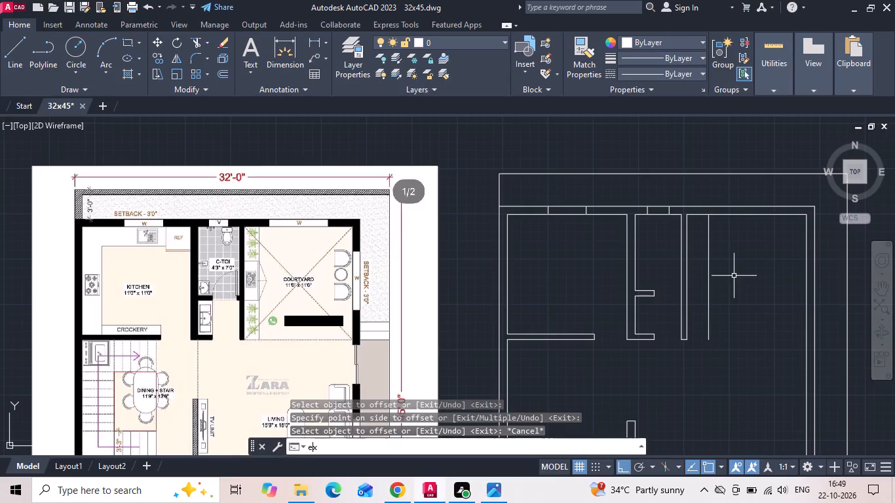
pyautogui.press('space')
pyautogui.press('space')
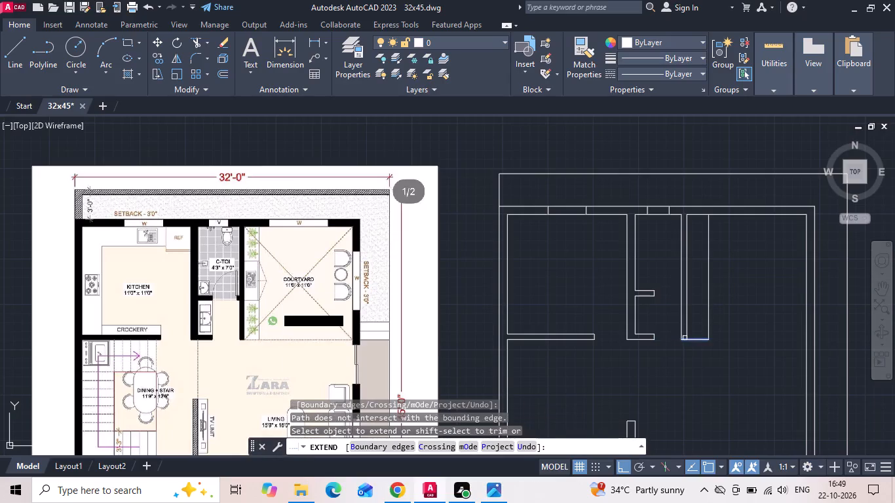
pyautogui.click(685, 339)
pyautogui.press('Escape')
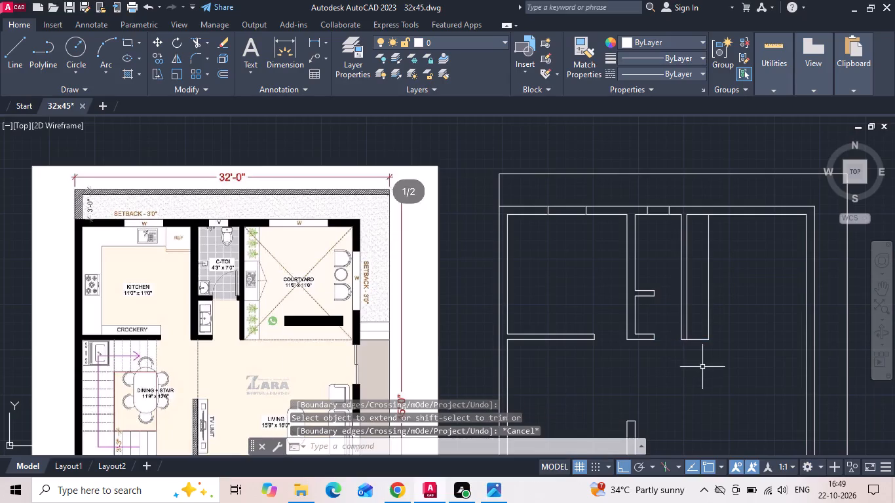
pyautogui.hotkey('ctrl', 's')
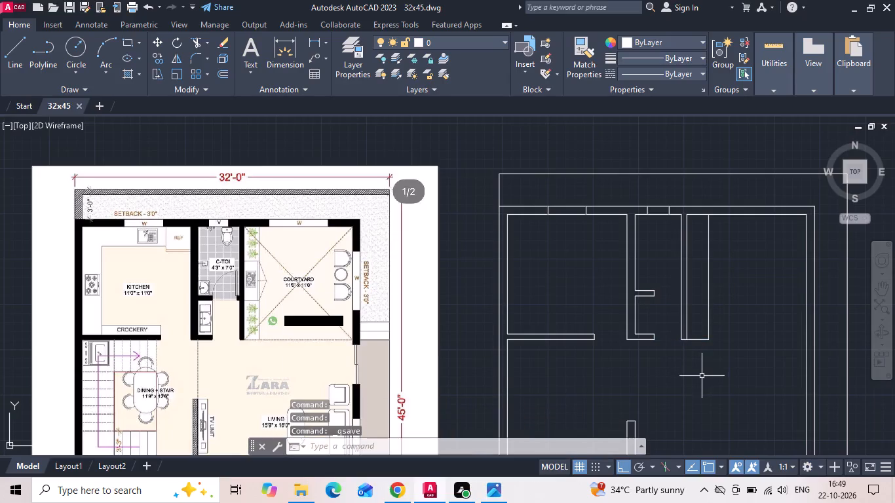
pyautogui.hotkey('ctrl', 's')
# Draw a vertical centre line from the midpoint of the courtyard's north wall inner line, extending past the outer face.
pyautogui.write('l')
pyautogui.press('space')
pyautogui.moveTo(761, 261); pyautogui.dragTo(747, 267, button='middle')
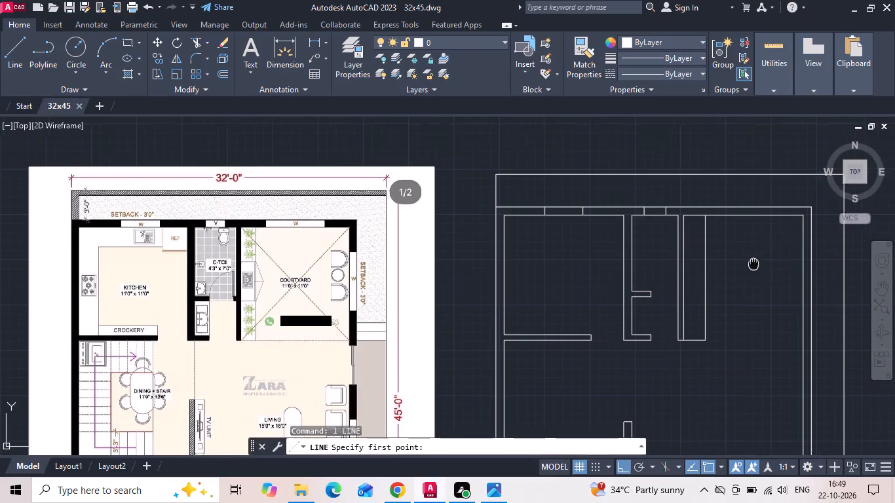
pyautogui.moveTo(747, 267); pyautogui.dragTo(702, 282, button='middle')
pyautogui.click(688, 238)
pyautogui.scroll(2, 691, 223)
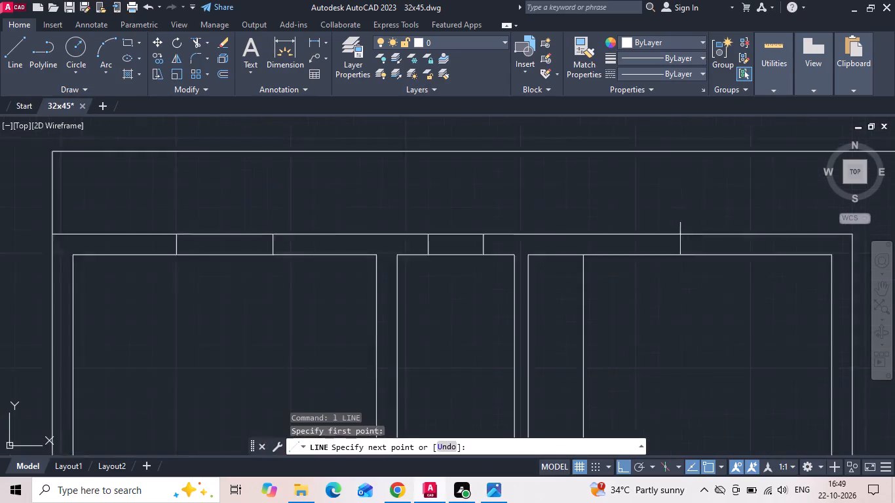
pyautogui.scroll(1, 691, 223)
pyautogui.click(695, 205)
pyautogui.press('Escape')
# Offset the courtyard north wall's centre line 2'6" to both sides for the window jambs.
pyautogui.write('o')
pyautogui.press('space')
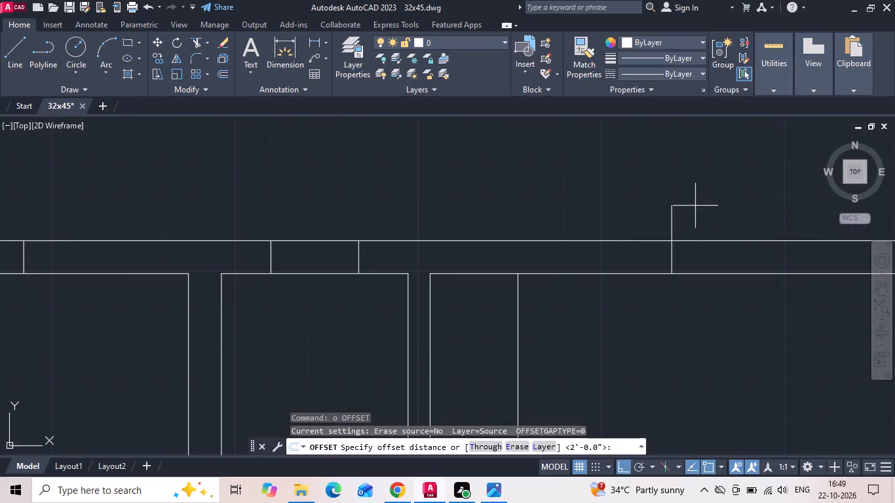
pyautogui.write("2'")
pyautogui.write('6')
pyautogui.press('space')
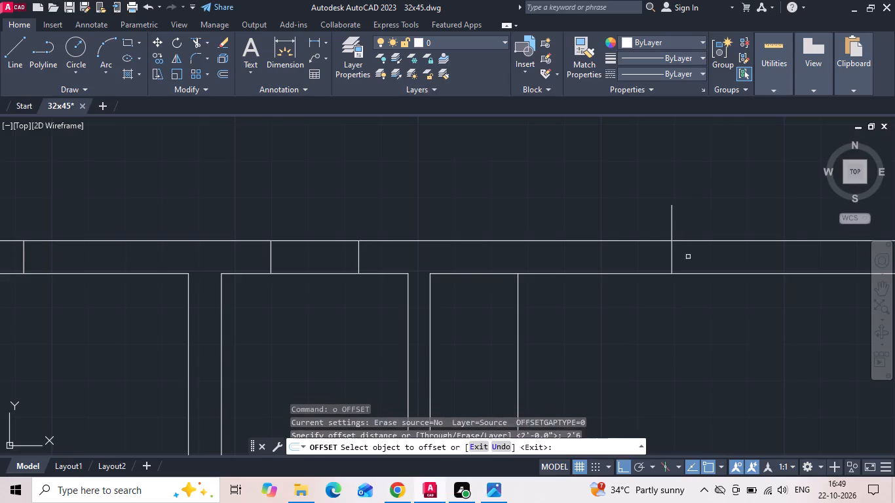
pyautogui.click(670, 256)
pyautogui.moveTo(674, 252); pyautogui.dragTo(668, 257)
pyautogui.click(605, 269)
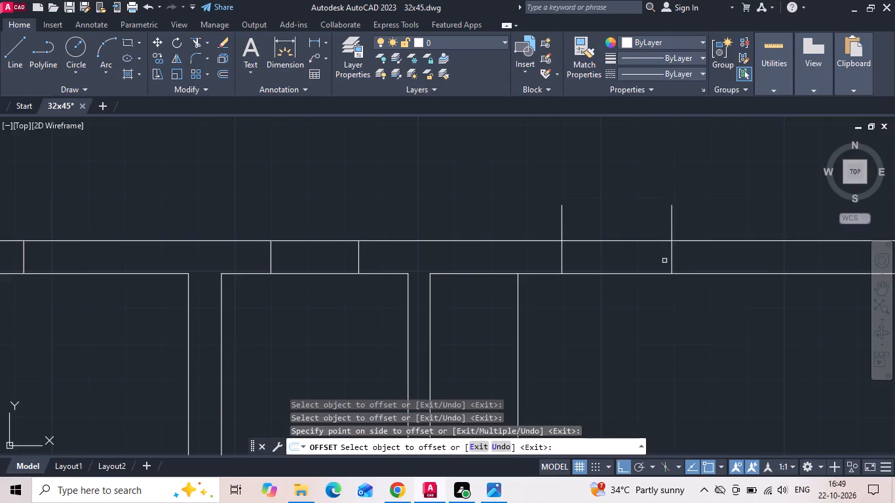
pyautogui.click(674, 253)
pyautogui.moveTo(740, 288); pyautogui.dragTo(741, 293)
pyautogui.scroll(-2, 677, 311)
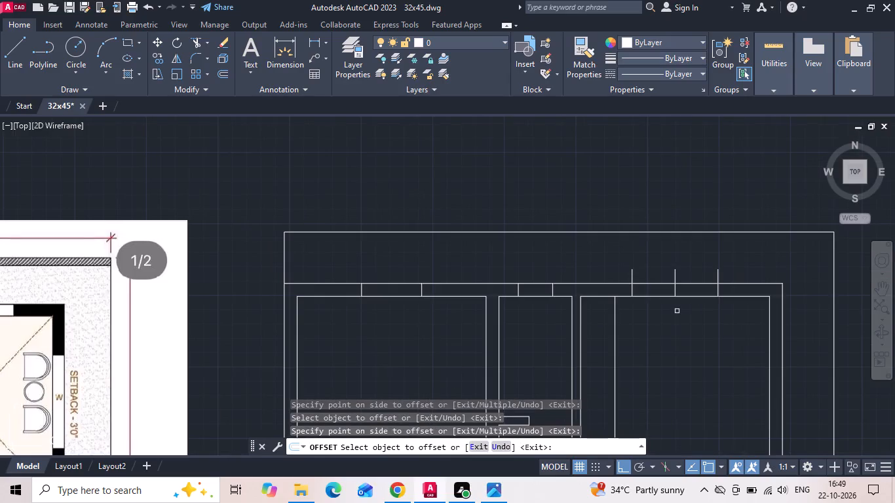
pyautogui.scroll(-1, 682, 330)
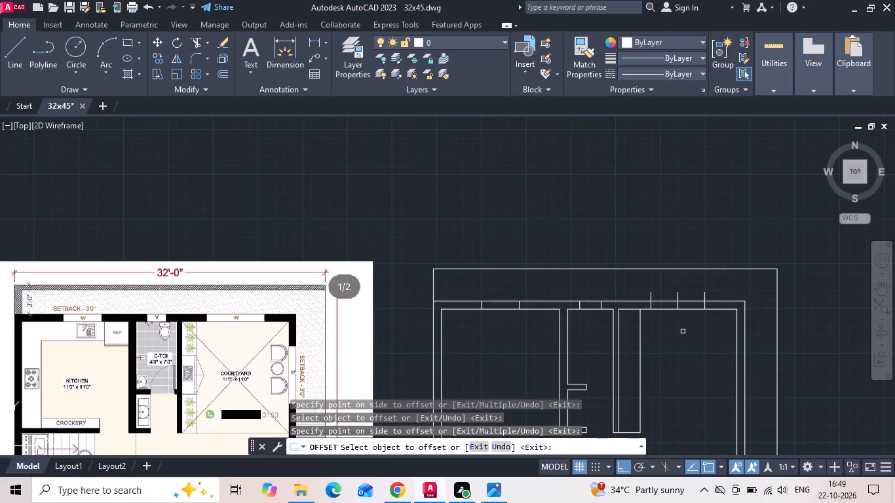
pyautogui.press('Escape')
# Trim the courtyard's north window jamb lines beyond the outer wall face and remove the centre line.
pyautogui.write('tr')
pyautogui.press('space')
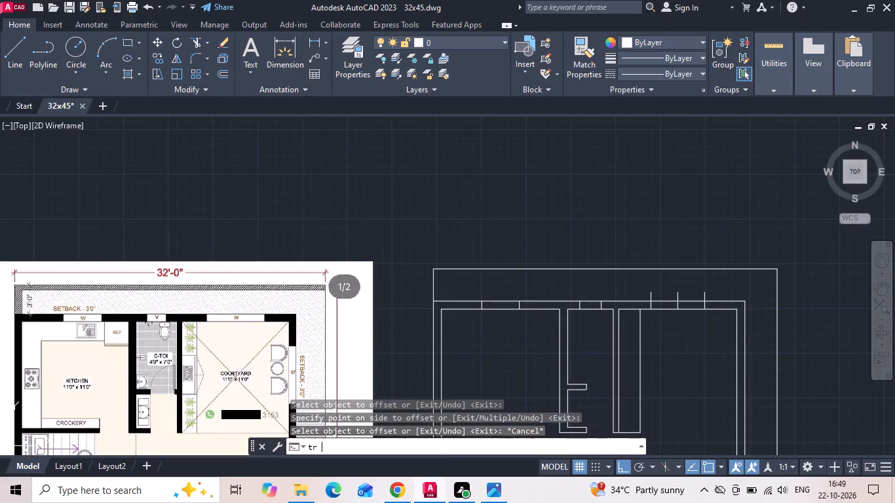
pyautogui.press('space')
pyautogui.scroll(3, 652, 298)
pyautogui.moveTo(623, 299); pyautogui.dragTo(639, 299)
pyautogui.moveTo(695, 290); pyautogui.dragTo(234, 290, button='middle')
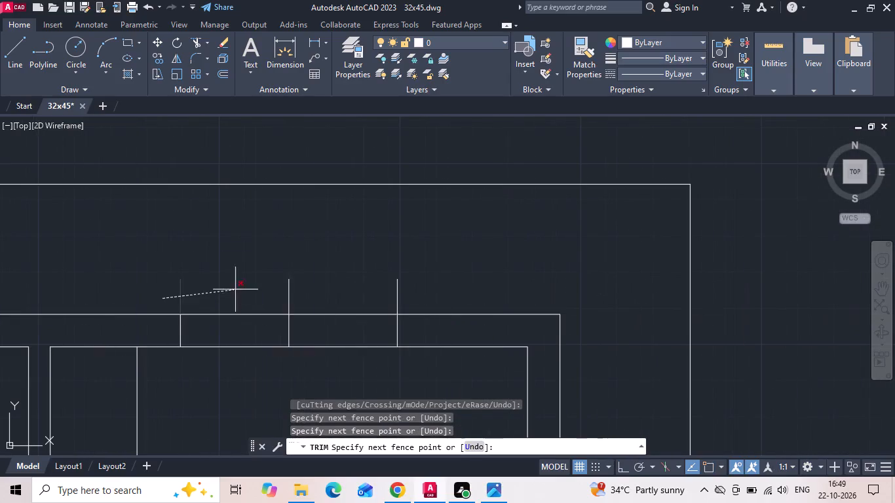
pyautogui.click(422, 284)
pyautogui.moveTo(332, 329); pyautogui.dragTo(300, 329)
pyautogui.click(248, 331)
pyautogui.click(316, 326)
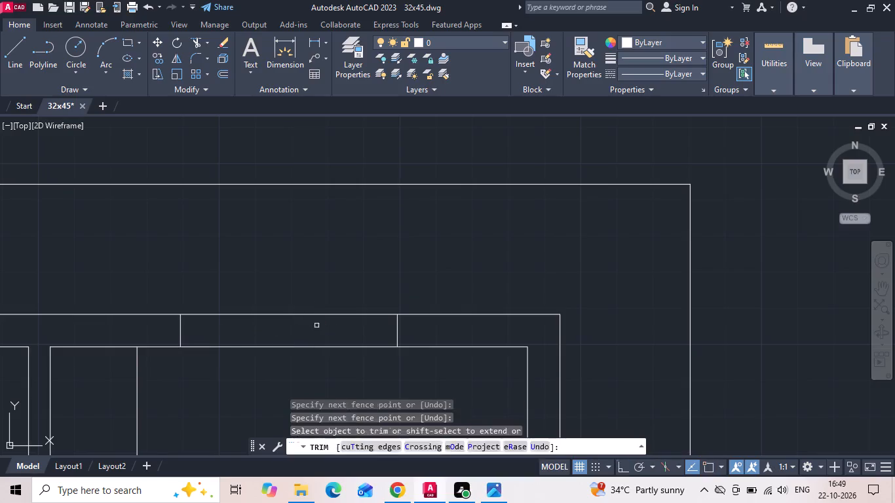
pyautogui.press('Escape')
# Draw a horizontal centre line from the planter strip line's midpoint east past the courtyard's outer wall face, about 10'-9" long.
pyautogui.scroll(-4, 458, 257)
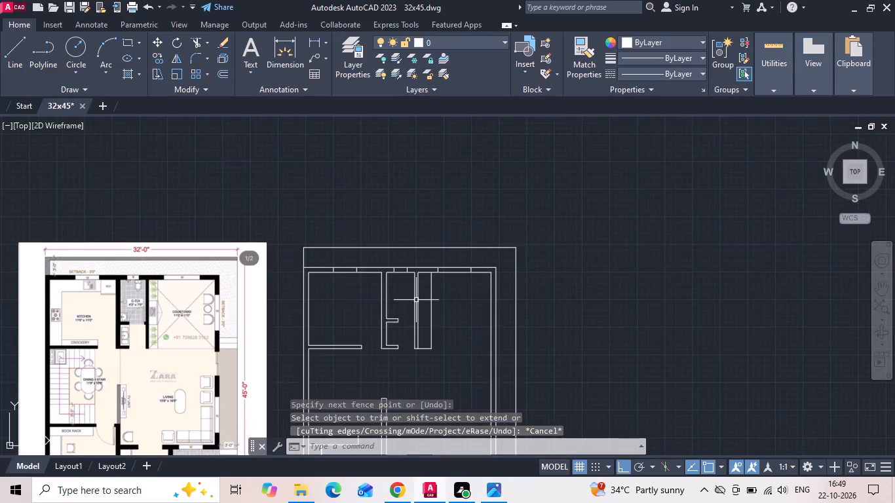
pyautogui.moveTo(423, 322); pyautogui.dragTo(445, 301, button='middle')
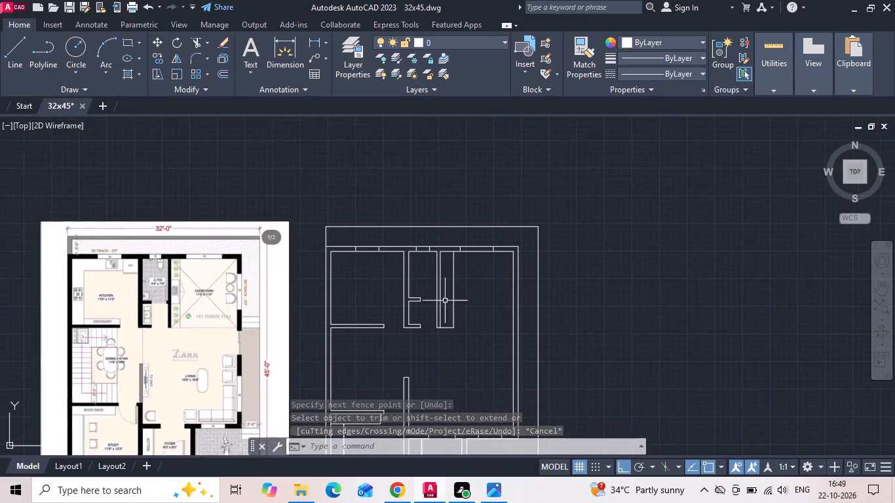
pyautogui.scroll(1, 374, 314)
pyautogui.press('l')
pyautogui.press('space')
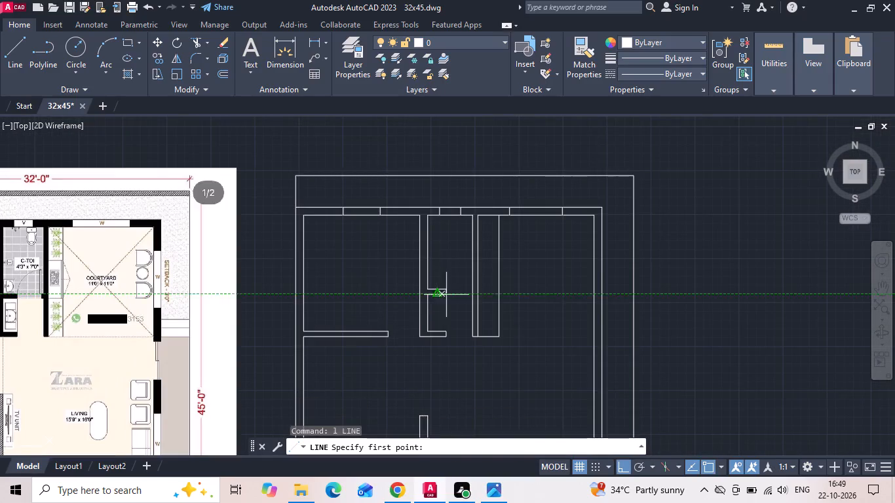
pyautogui.click(496, 280)
pyautogui.scroll(2, 598, 282)
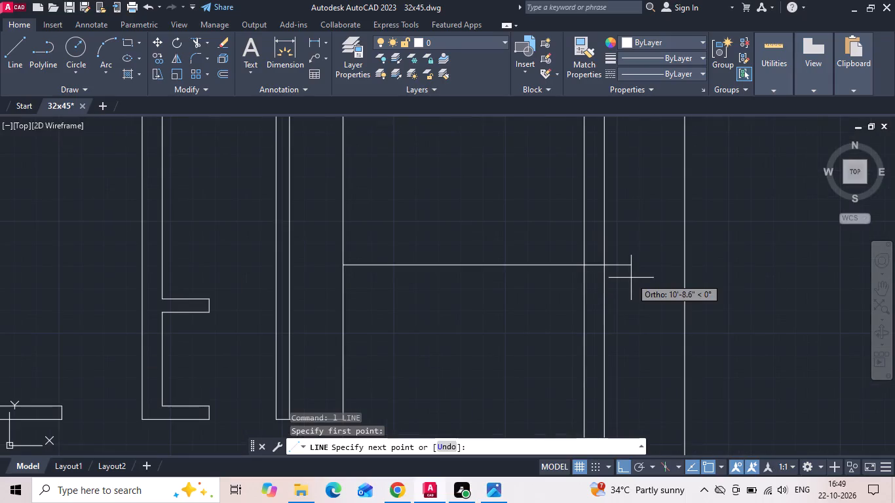
pyautogui.click(634, 276)
pyautogui.press('Escape')
# Offset the horizontal courtyard centre line 2'6" to both sides for the east window jambs.
pyautogui.write('o 2')
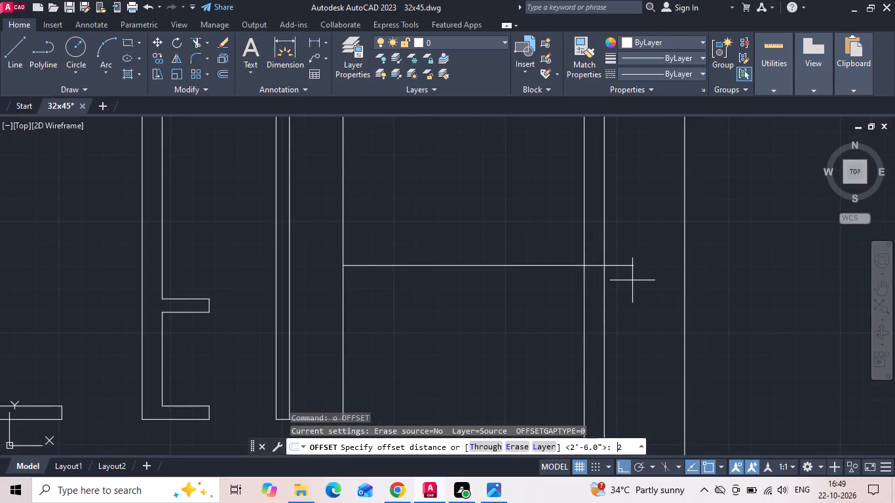
pyautogui.press("'")
pyautogui.write('6')
pyautogui.press('space')
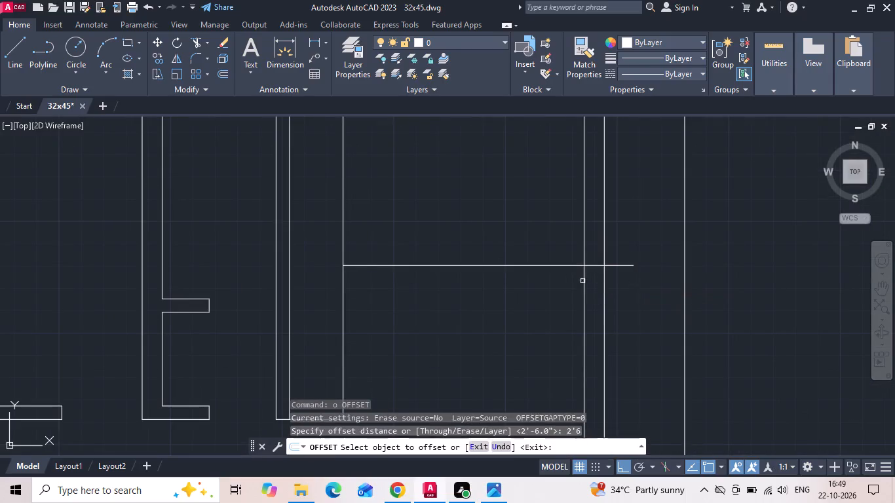
pyautogui.click(558, 265)
pyautogui.click(558, 222)
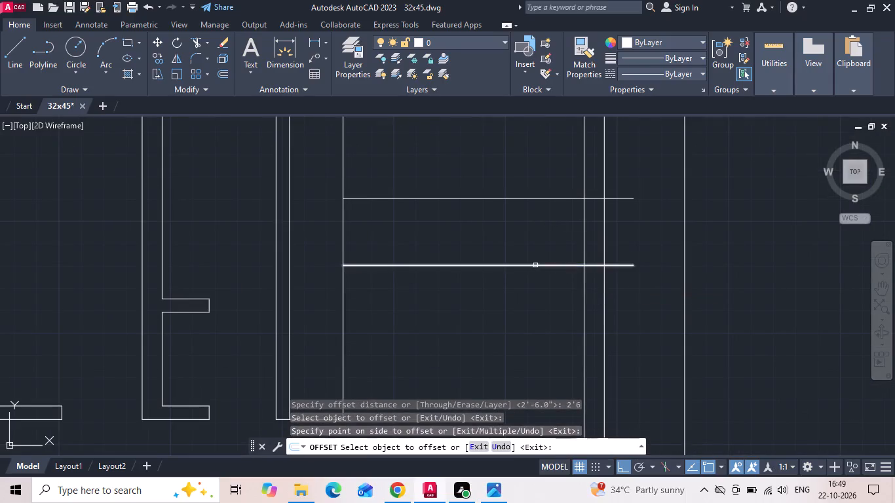
pyautogui.moveTo(535, 265); pyautogui.dragTo(536, 276)
pyautogui.click(529, 307)
pyautogui.press('Escape')
# Trim the east window jamb lines to the wall thickness, remove the centre line, and save the drawing.
pyautogui.write('tr')
pyautogui.press('space')
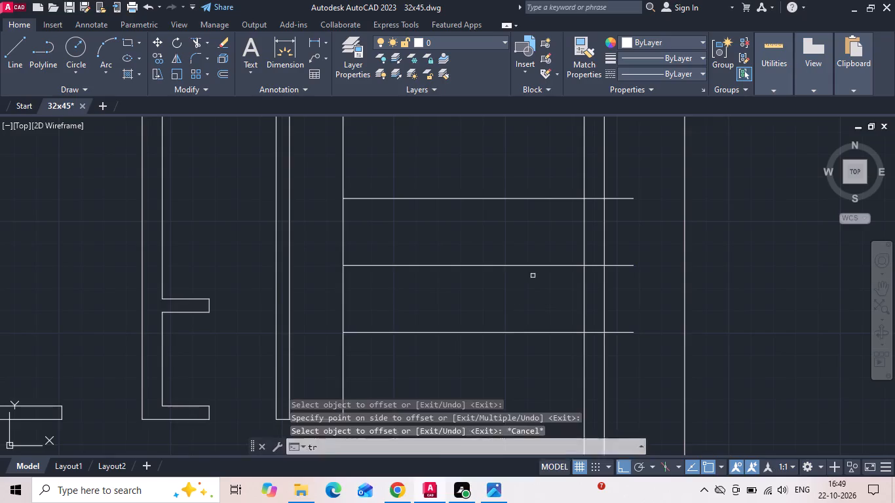
pyautogui.moveTo(549, 174); pyautogui.dragTo(550, 389)
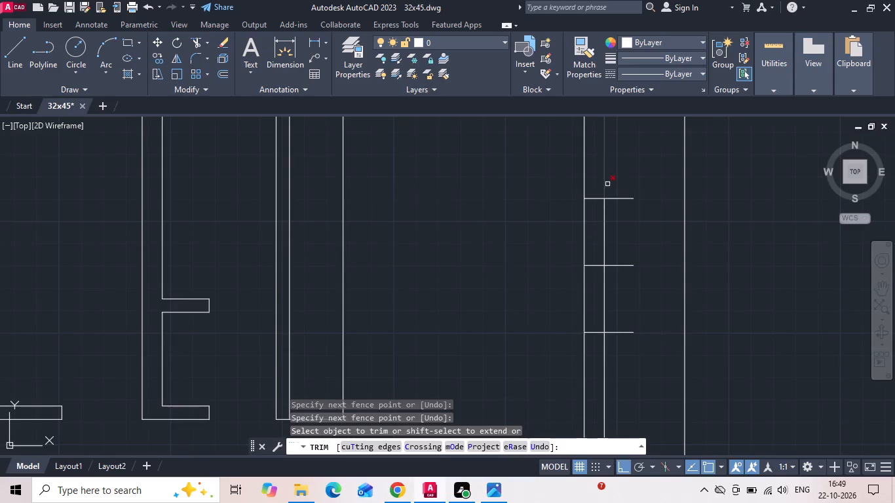
pyautogui.moveTo(614, 187); pyautogui.dragTo(617, 203)
pyautogui.click(630, 362)
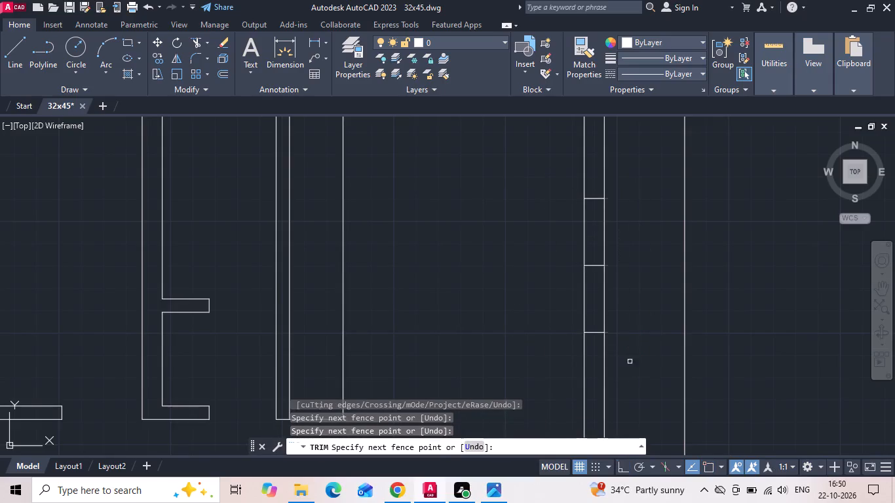
pyautogui.click(597, 261)
pyautogui.click(594, 282)
pyautogui.press('Escape')
pyautogui.hotkey('ctrl', 's')
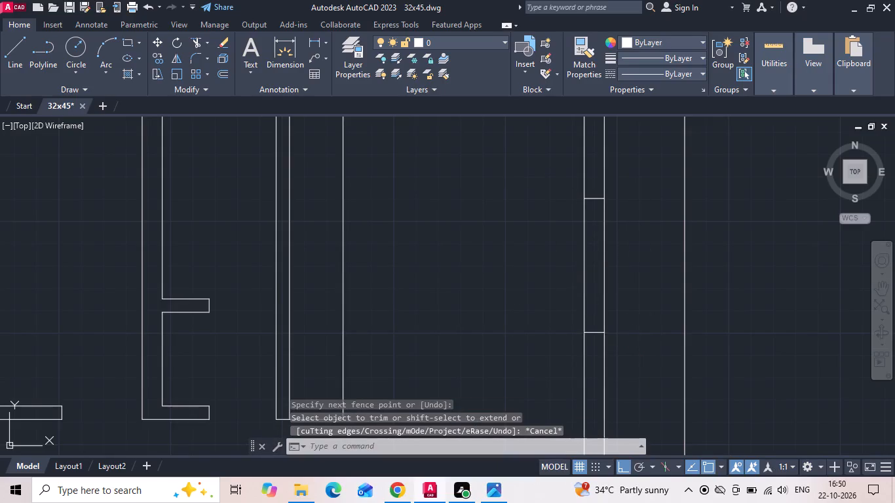
pyautogui.hotkey('ctrl', 's')
# Measure the width of the wall nib at the study door on the reference image.
pyautogui.scroll(-2, 594, 284)
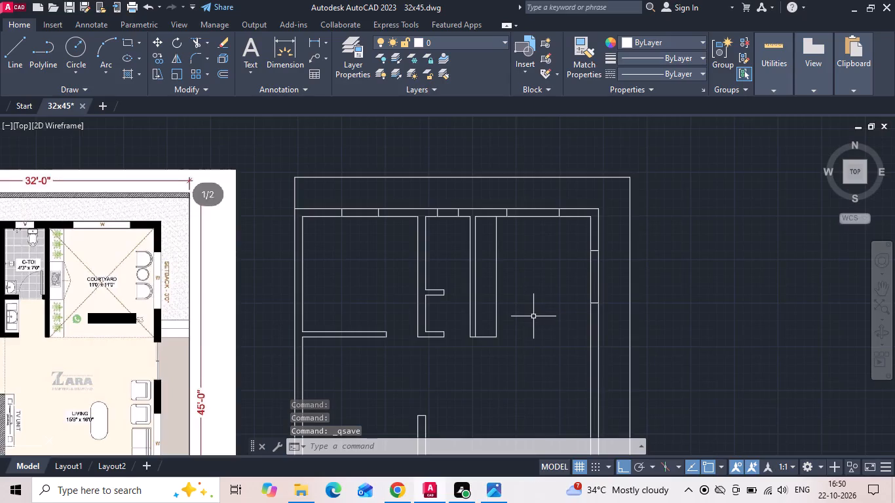
pyautogui.moveTo(536, 312); pyautogui.dragTo(552, 259, button='middle')
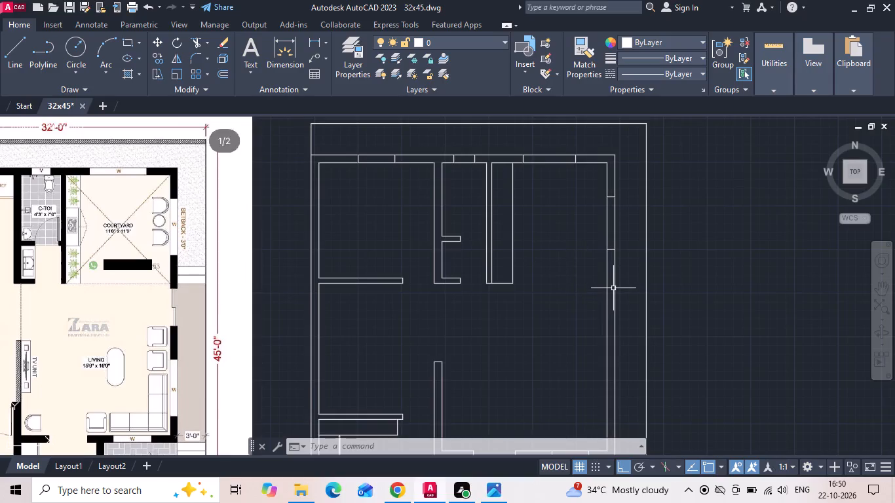
pyautogui.moveTo(419, 301); pyautogui.dragTo(491, 255, button='middle')
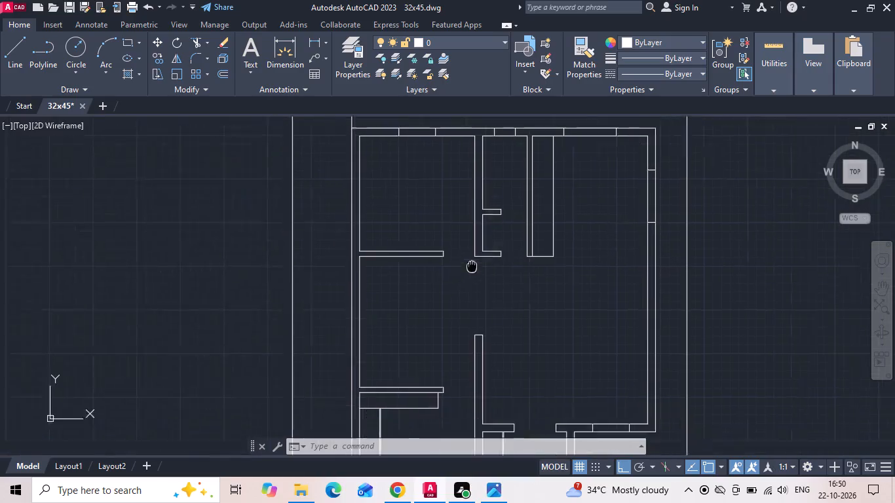
pyautogui.moveTo(491, 255); pyautogui.dragTo(551, 231, button='middle')
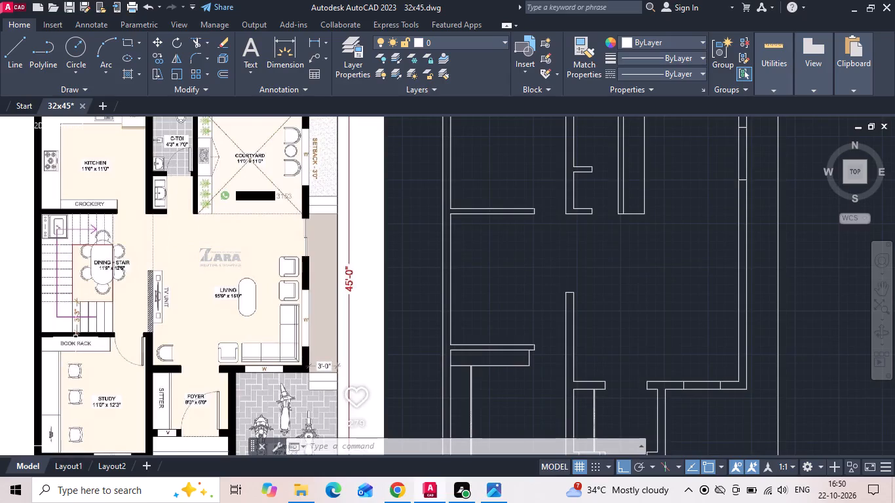
pyautogui.scroll(3, 107, 346)
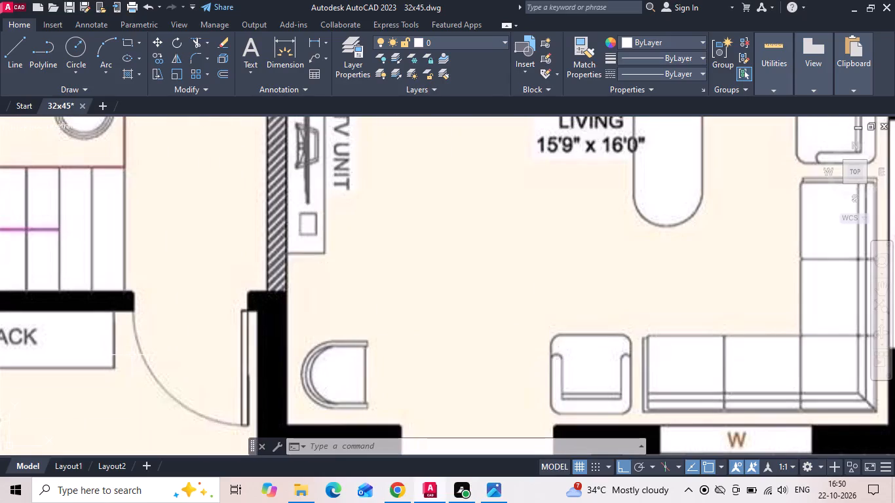
pyautogui.click(312, 41)
pyautogui.scroll(1, 238, 301)
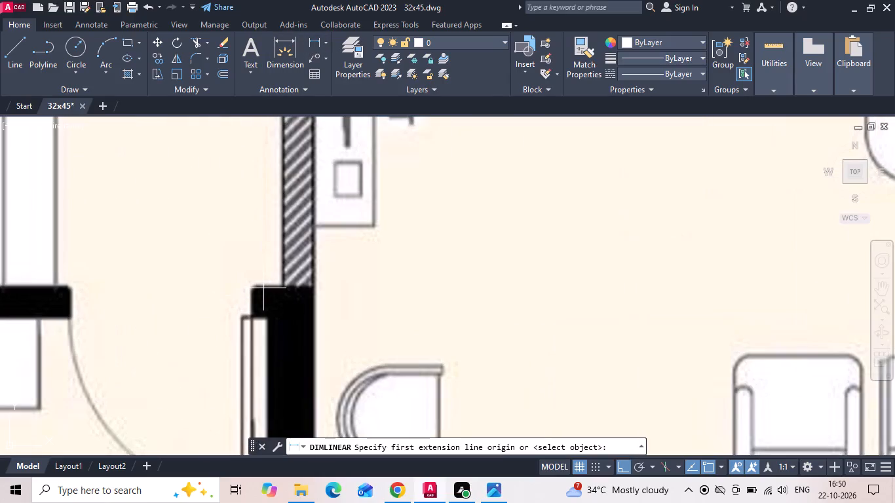
pyautogui.click(265, 287)
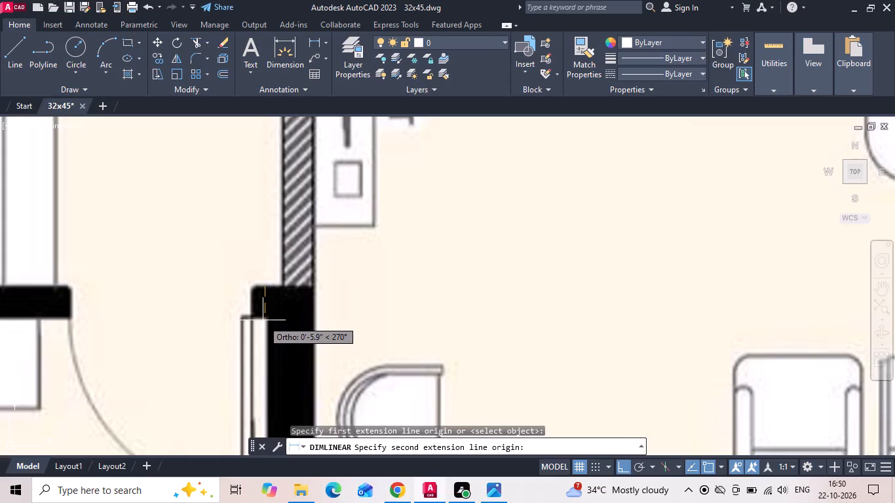
pyautogui.press('space')
pyautogui.scroll(1, 263, 320)
pyautogui.press('space')
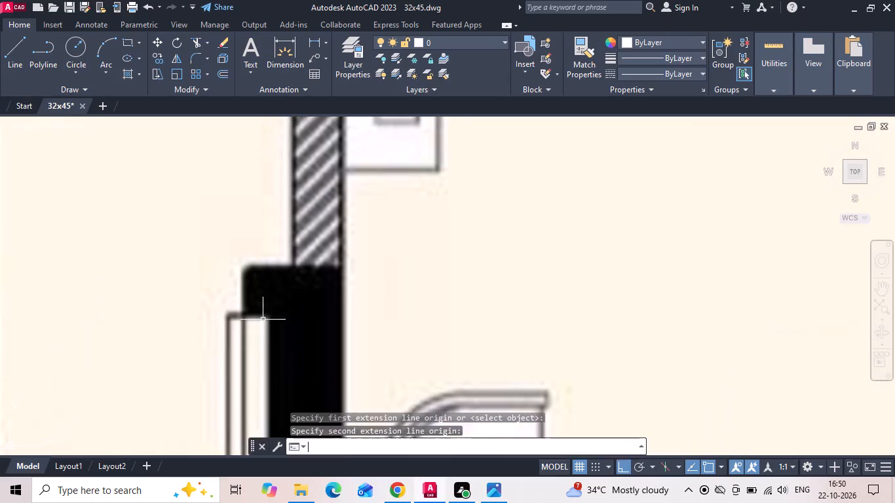
pyautogui.click(267, 316)
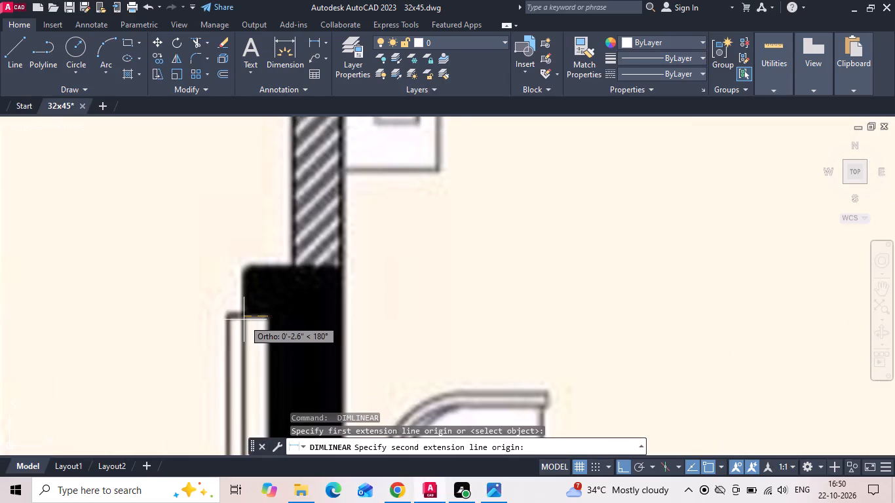
pyautogui.press('Escape')
# Move the east end lines of the kitchen's south wall and the two wash area wall stubs 3" west.
pyautogui.scroll(-2, 242, 274)
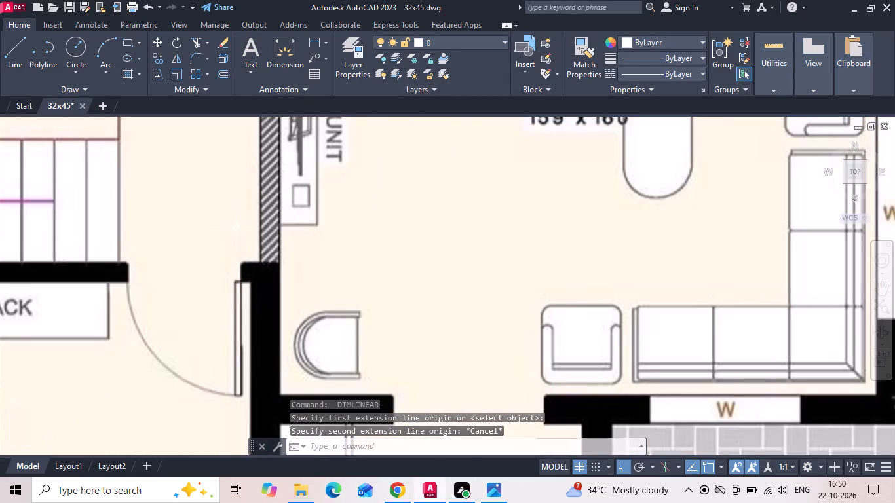
pyautogui.scroll(-4, 236, 227)
pyautogui.scroll(1, 487, 252)
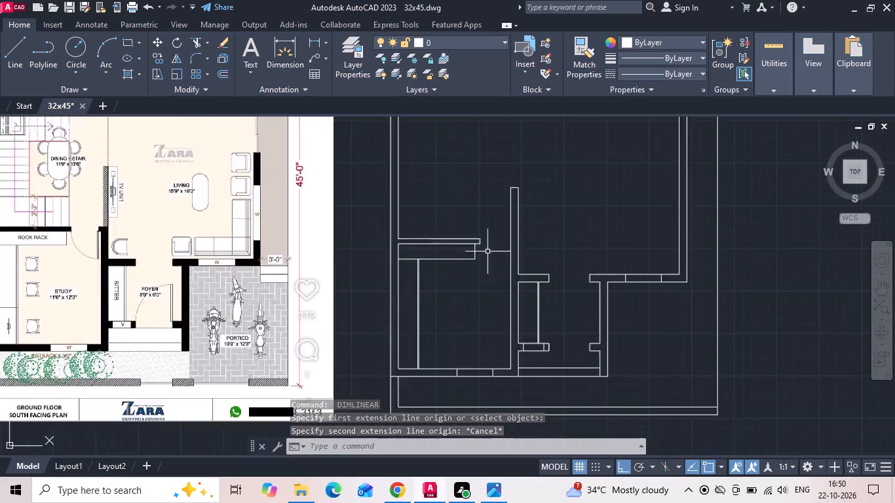
pyautogui.scroll(2, 488, 251)
pyautogui.scroll(-2, 503, 242)
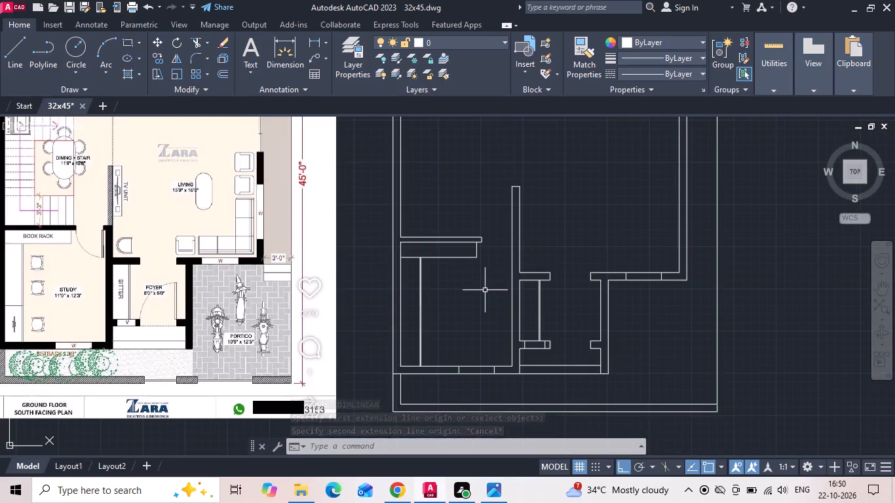
pyautogui.moveTo(550, 223); pyautogui.dragTo(548, 231, button='middle')
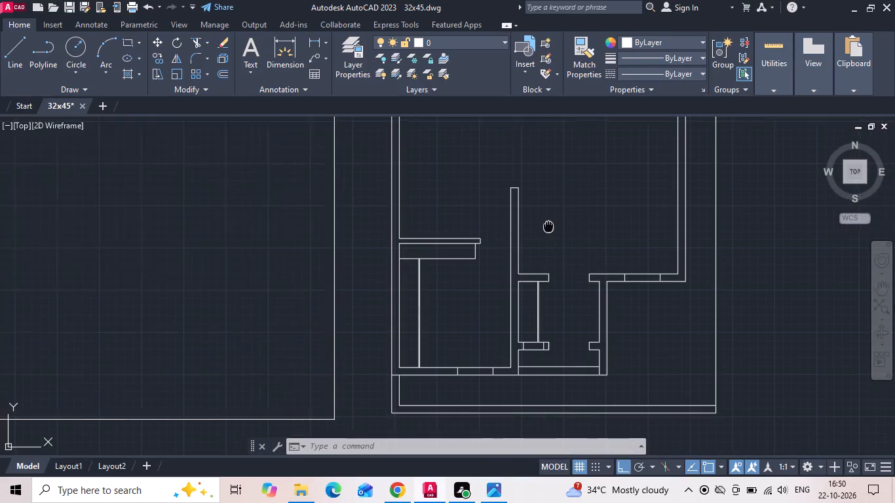
pyautogui.moveTo(548, 231); pyautogui.dragTo(561, 311, button='middle')
pyautogui.scroll(-1, 531, 283)
pyautogui.scroll(2, 549, 185)
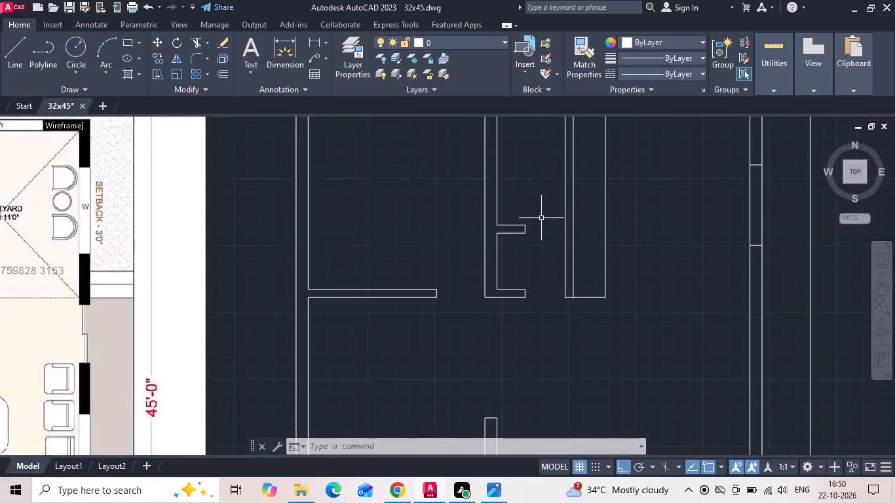
pyautogui.scroll(3, 537, 234)
pyautogui.moveTo(508, 214); pyautogui.dragTo(503, 215)
pyautogui.click(454, 215)
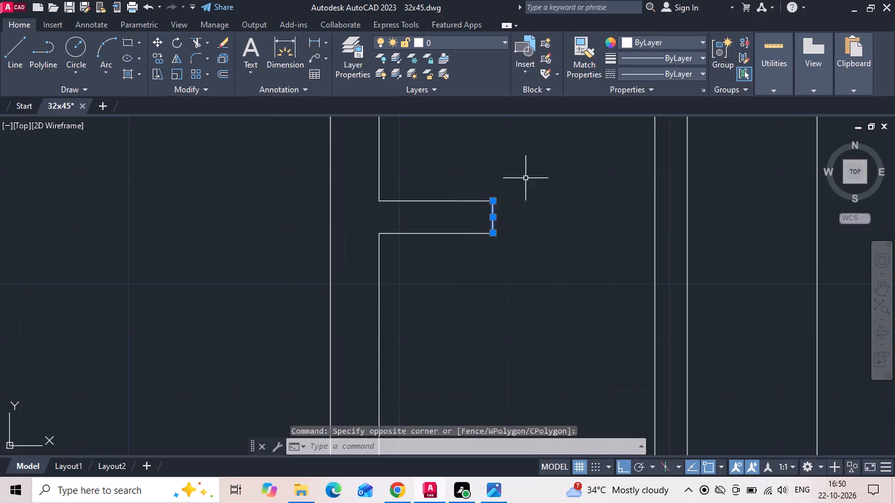
pyautogui.scroll(-1, 529, 176)
pyautogui.moveTo(517, 369); pyautogui.dragTo(502, 369)
pyautogui.click(476, 369)
pyautogui.rightClick(520, 300)
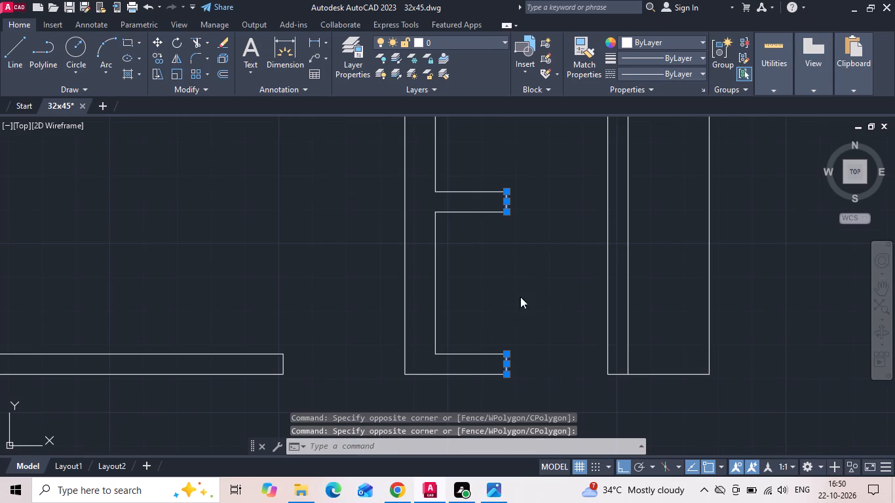
pyautogui.press('Escape')
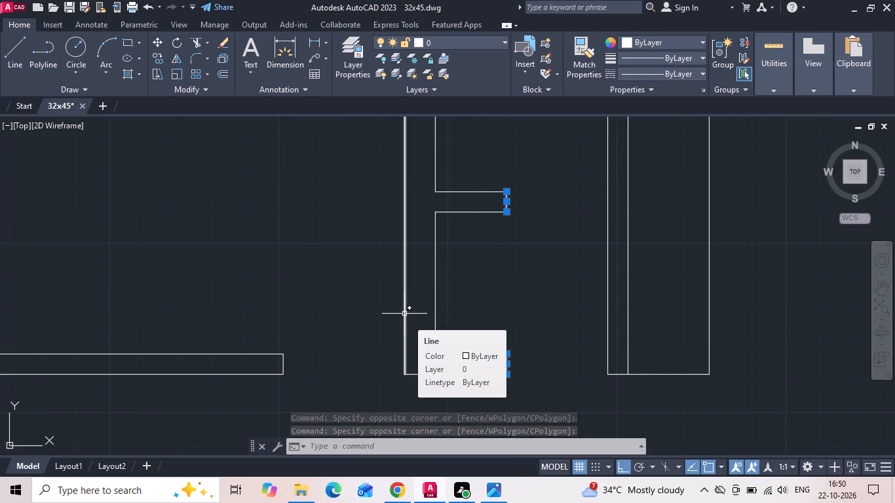
pyautogui.click(295, 363)
pyautogui.click(265, 360)
pyautogui.rightClick(288, 287)
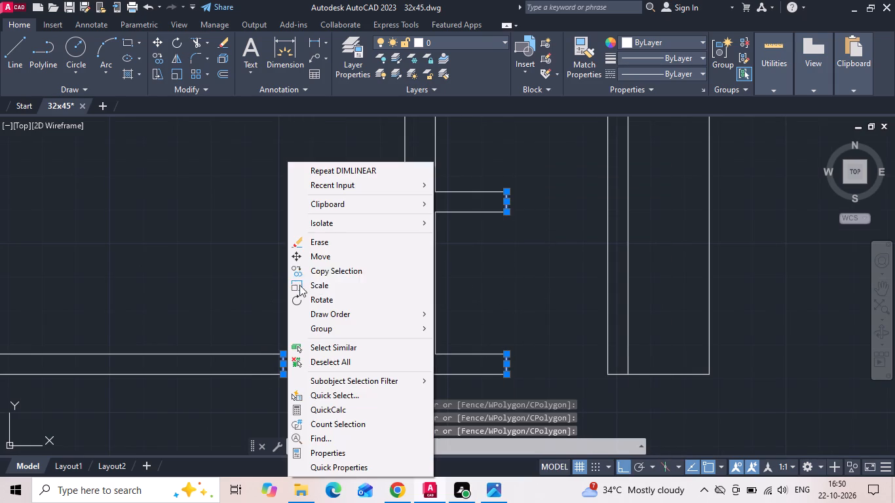
pyautogui.click(326, 261)
pyautogui.moveTo(330, 251); pyautogui.dragTo(280, 257)
pyautogui.press('3')
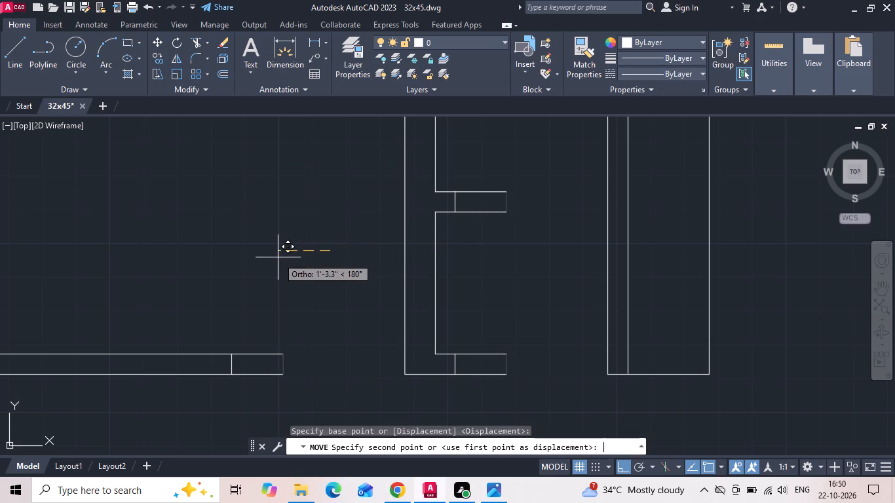
pyautogui.press('Return')
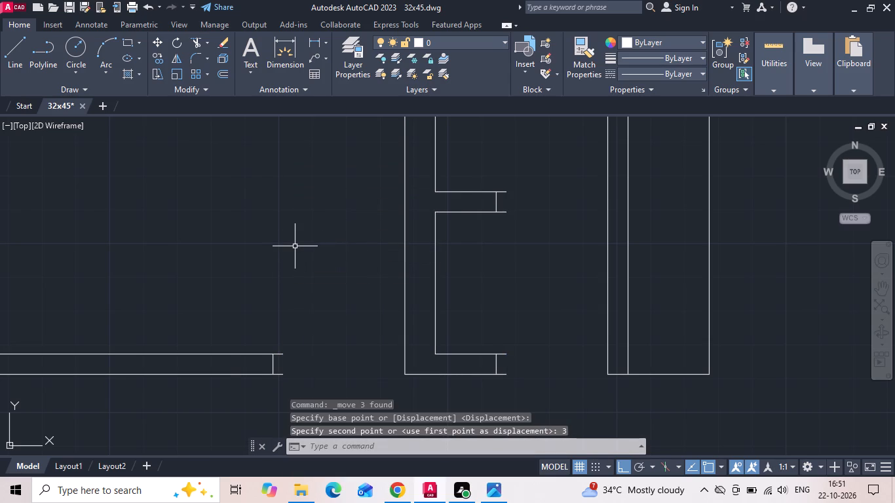
# Copy the west face line of the wall between kitchen and toilet 3" to the west.
pyautogui.click(409, 289)
pyautogui.click(375, 278)
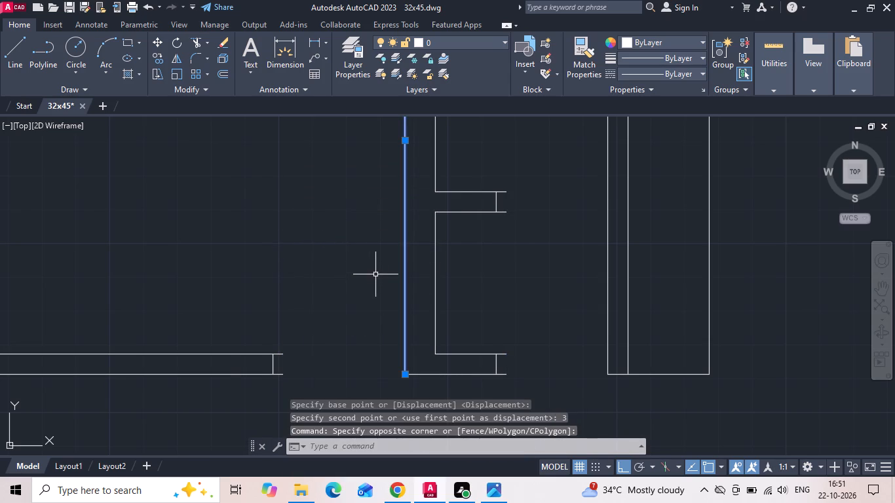
pyautogui.rightClick(375, 273)
pyautogui.click(416, 248)
pyautogui.moveTo(371, 263); pyautogui.dragTo(333, 255)
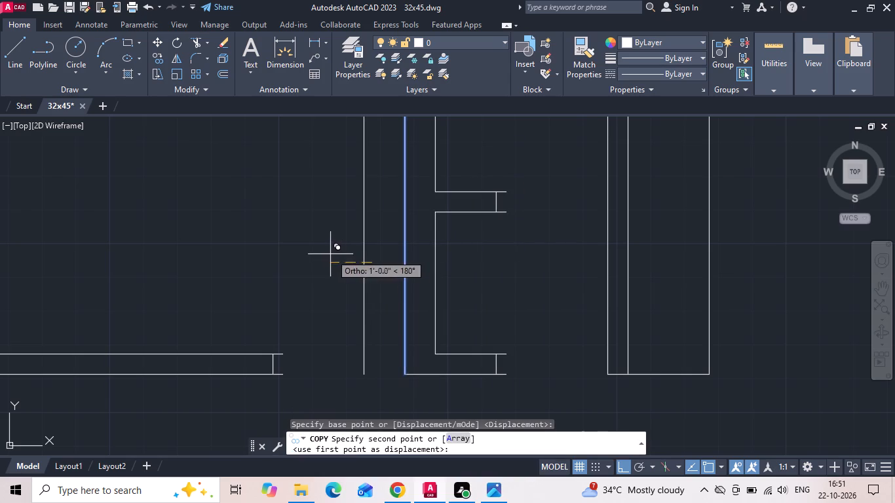
pyautogui.press('3')
pyautogui.press('Return')
pyautogui.press('Escape')
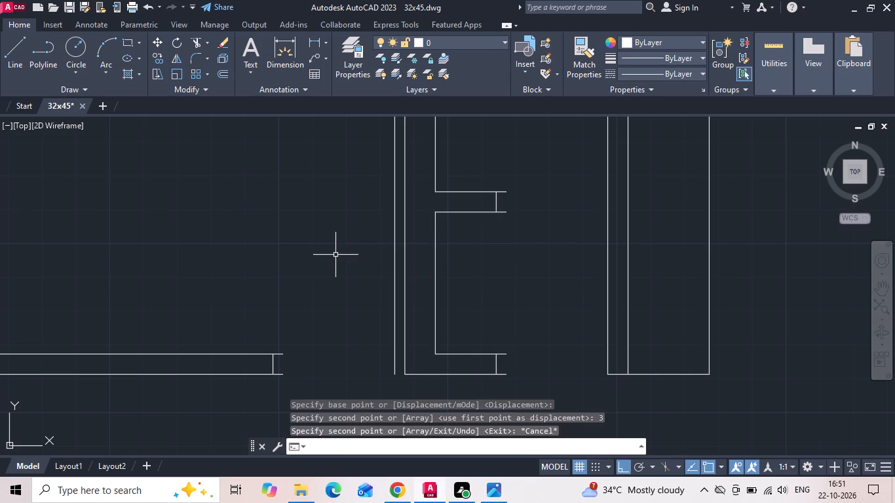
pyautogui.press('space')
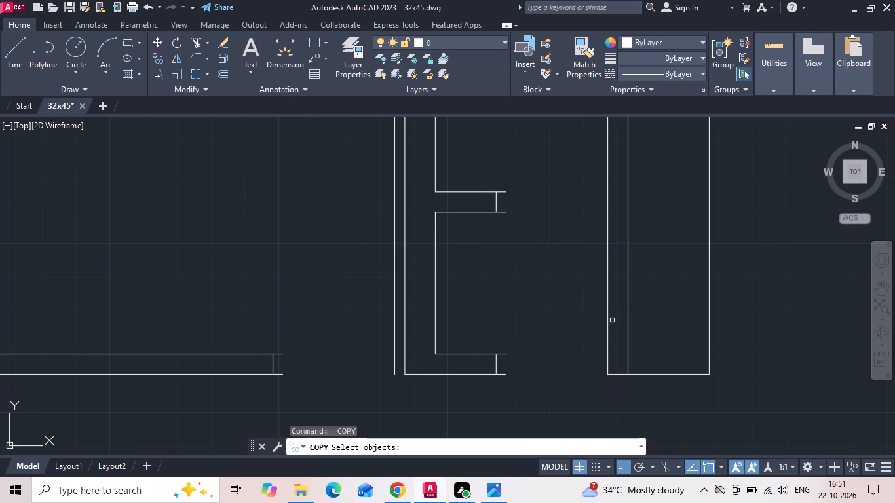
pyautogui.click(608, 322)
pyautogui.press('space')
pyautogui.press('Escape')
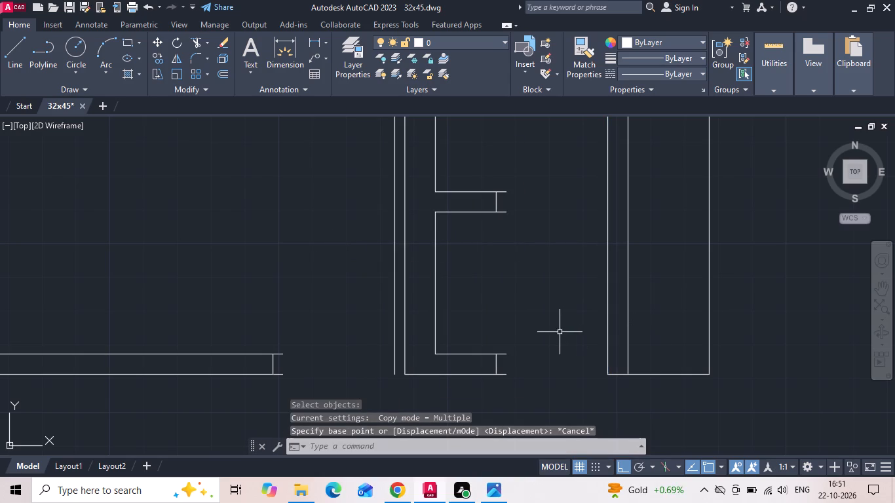
# Offset the toilet-courtyard wall's west face 3" west and the wall and planter strip's south end line 3" south.
pyautogui.write('o 3')
pyautogui.press('Return')
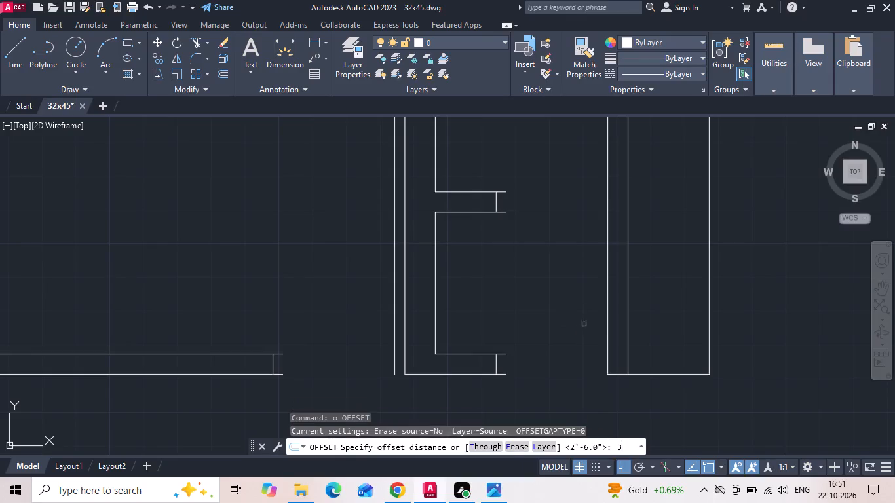
pyautogui.click(607, 318)
pyautogui.click(579, 326)
pyautogui.scroll(-2, 581, 273)
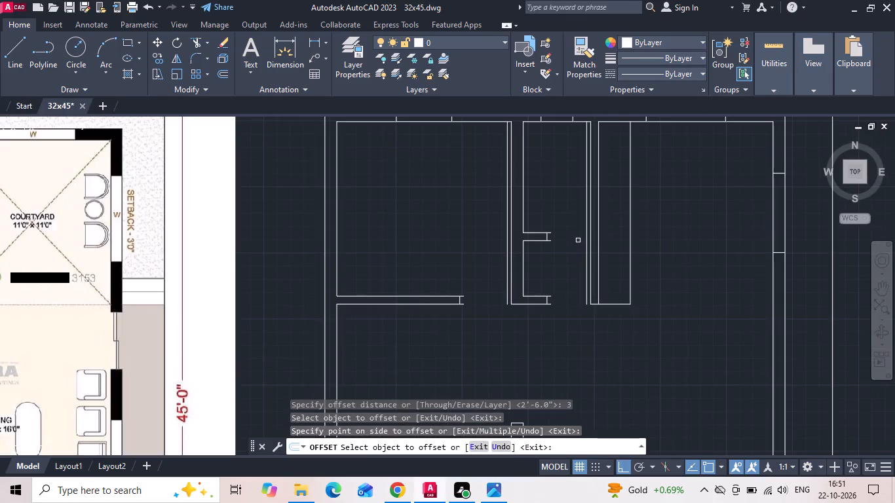
pyautogui.click(624, 305)
pyautogui.click(612, 349)
pyautogui.press('Escape')
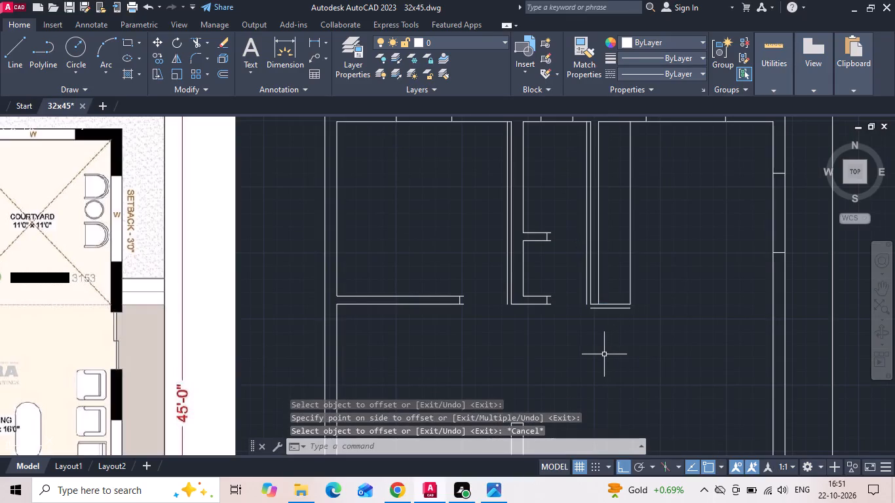
# Trim the kitchen south wall lines that project east past its moved end line.
pyautogui.write('tr')
pyautogui.press('space')
pyautogui.scroll(2, 468, 322)
pyautogui.click(456, 299)
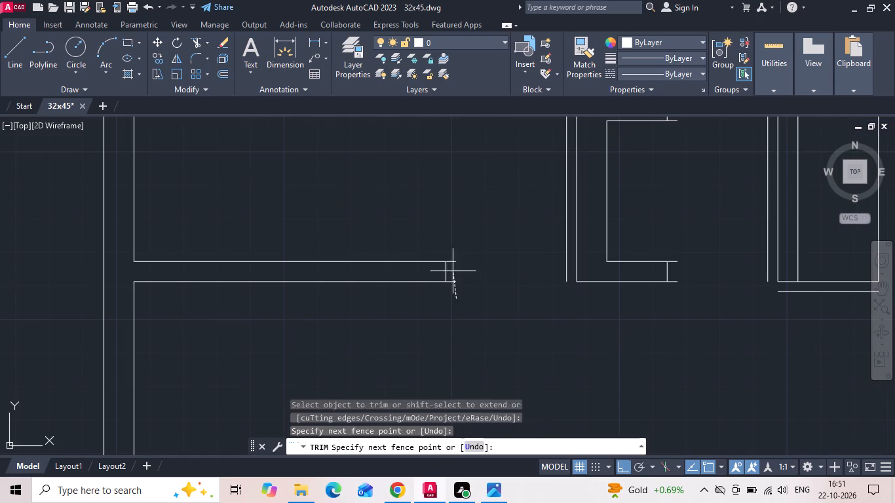
pyautogui.click(451, 230)
pyautogui.press('Escape')
# Extend both lines of the wash area's south wall stub west to the copied wall line.
pyautogui.write('ex')
pyautogui.press('space')
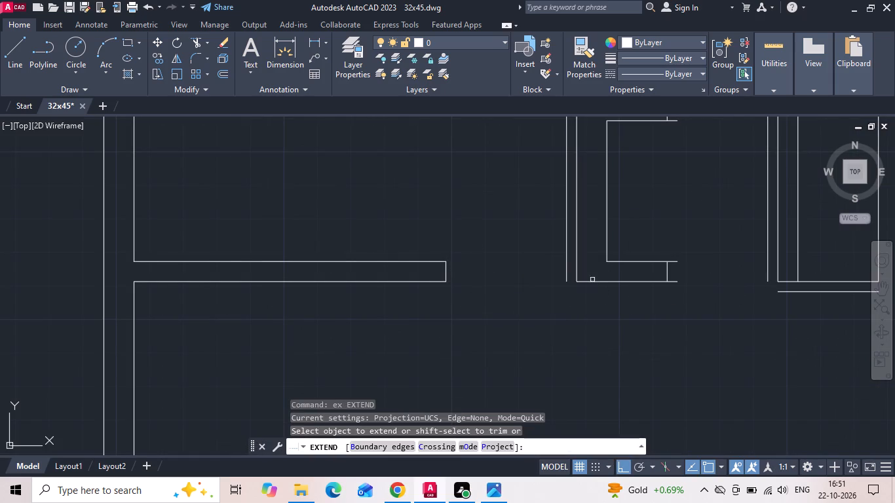
pyautogui.click(580, 279)
pyautogui.click(580, 292)
pyautogui.click(615, 256)
pyautogui.click(625, 275)
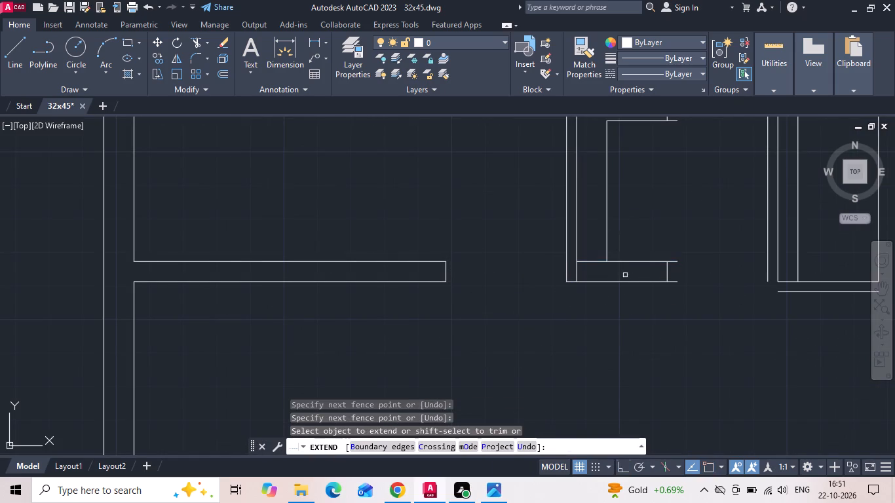
pyautogui.click(587, 259)
pyautogui.click(588, 269)
pyautogui.press('Escape')
# Trim the copied line above the wash area's south wall stub, the stub's overrunning east ends and the line crossing its junction.
pyautogui.write('tr')
pyautogui.press('space')
pyautogui.click(565, 234)
pyautogui.click(575, 274)
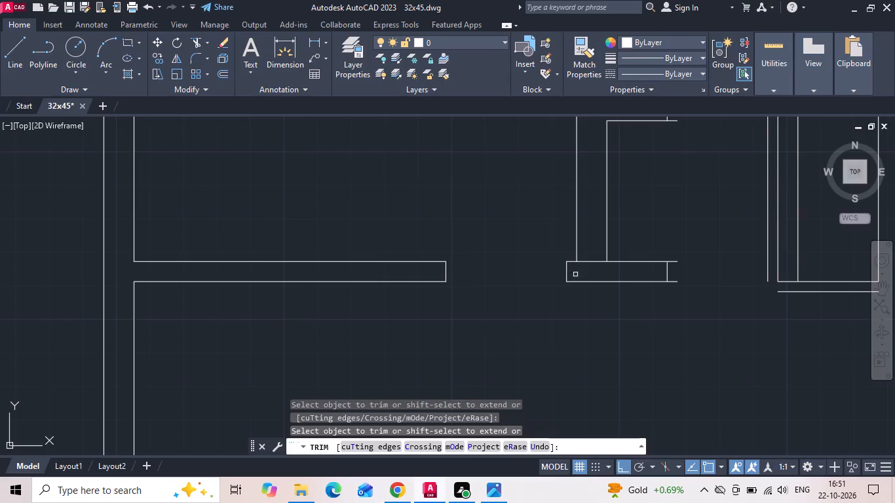
pyautogui.click(674, 254)
pyautogui.click(678, 300)
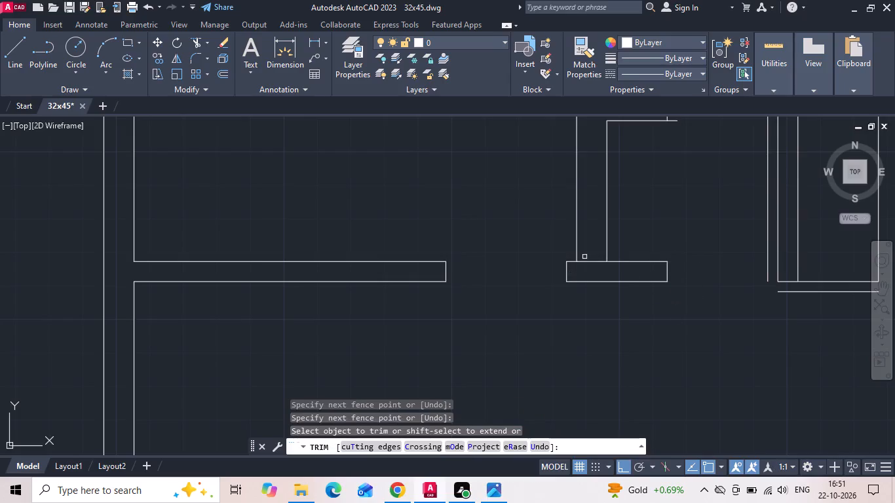
pyautogui.click(593, 260)
pyautogui.scroll(-1, 580, 377)
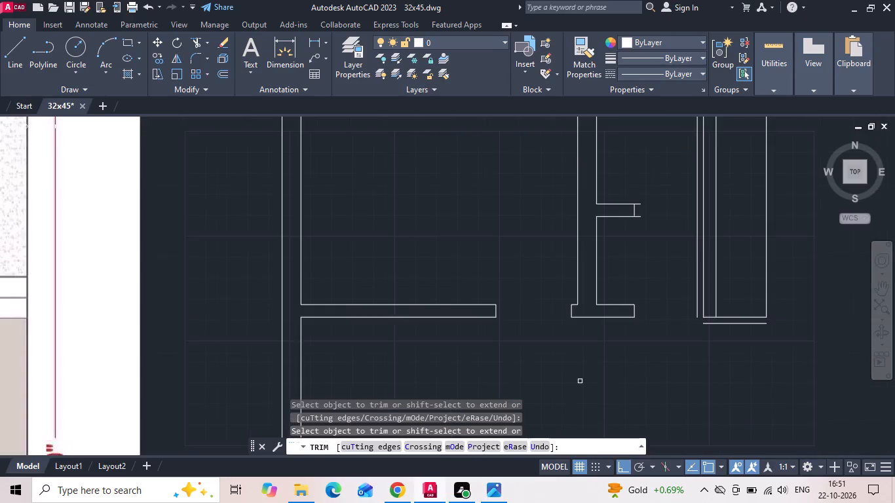
pyautogui.scroll(-1, 580, 381)
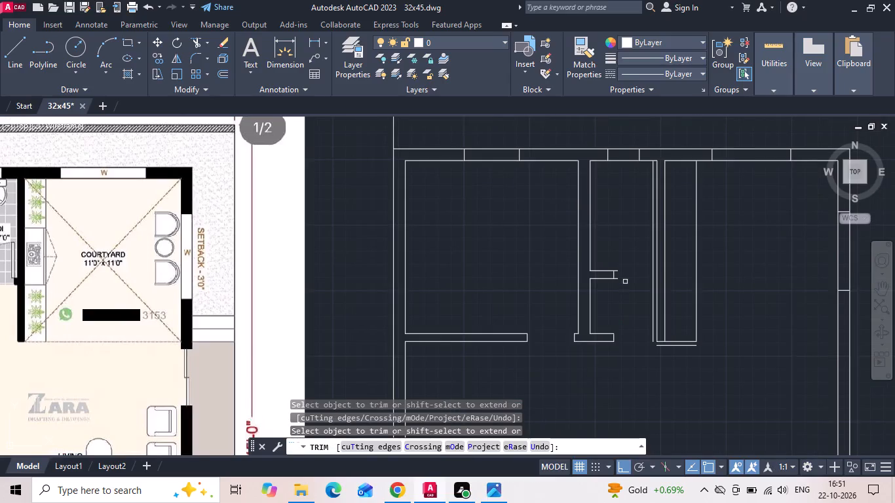
# Trim both lines of the toilet's south wall stub that project east past its end line.
pyautogui.scroll(2, 625, 282)
pyautogui.moveTo(602, 244); pyautogui.dragTo(606, 252)
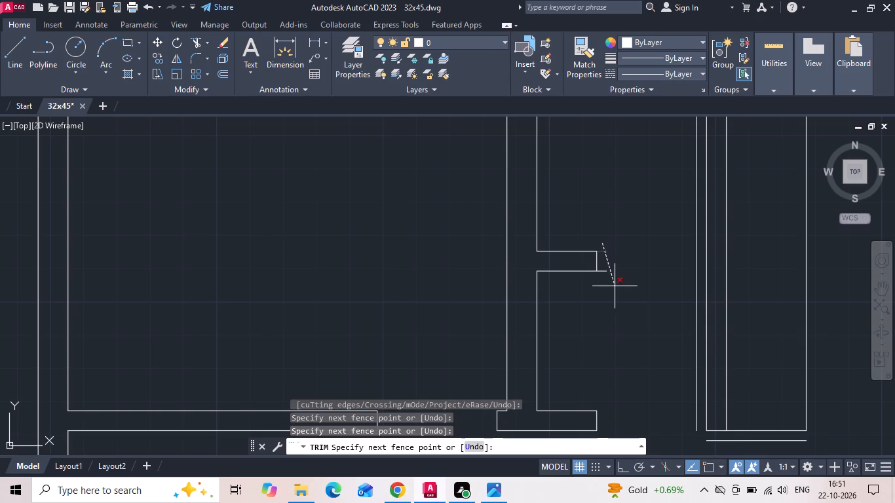
pyautogui.click(608, 291)
pyautogui.press('Escape')
# Extend the toilet and wash area stub lines east to the courtyard wall, and the planter's south end line west to the offset face.
pyautogui.write('ex')
pyautogui.press('space')
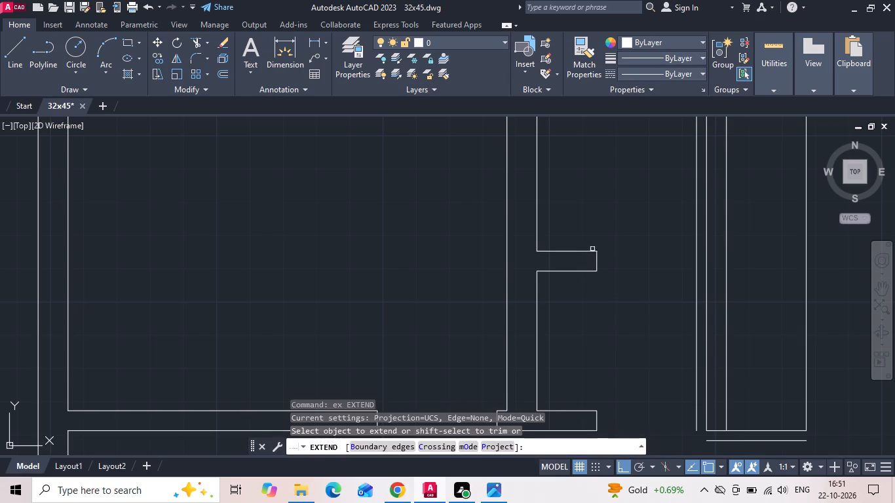
pyautogui.moveTo(585, 247); pyautogui.dragTo(583, 258)
pyautogui.click(582, 293)
pyautogui.moveTo(668, 250); pyautogui.dragTo(672, 293)
pyautogui.click(690, 266)
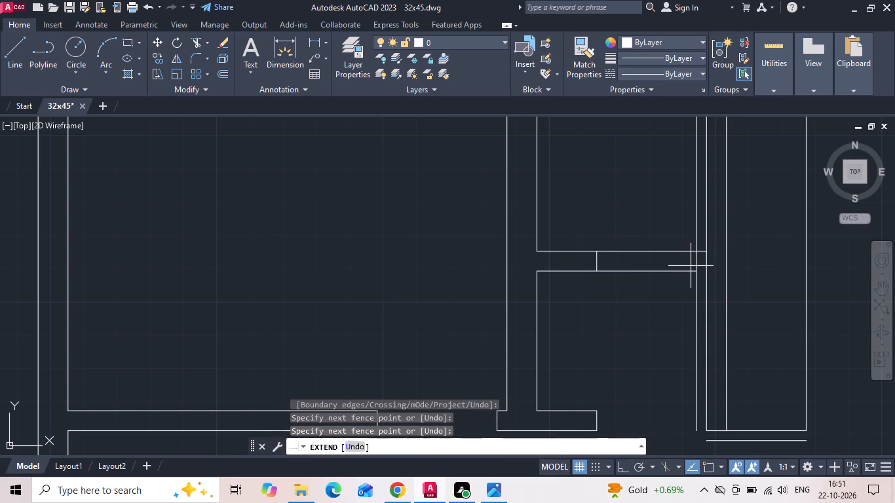
pyautogui.click(670, 303)
pyautogui.moveTo(643, 295); pyautogui.dragTo(626, 252, button='middle')
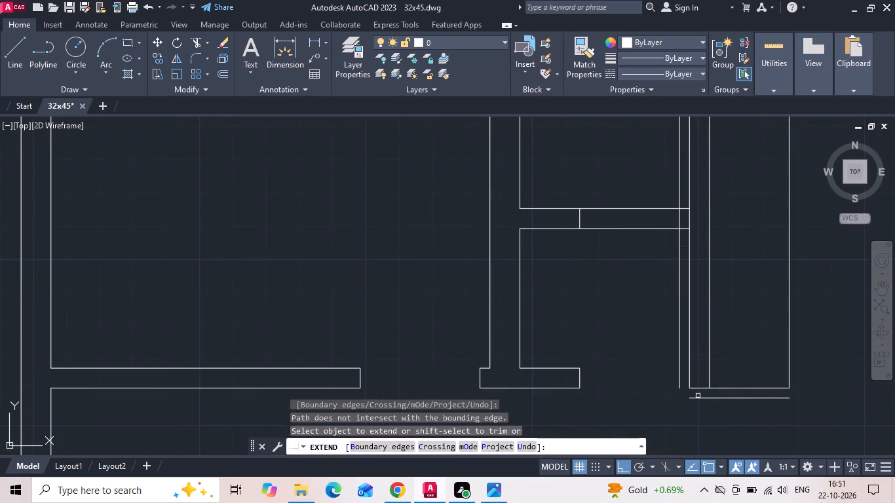
pyautogui.click(699, 389)
pyautogui.click(565, 375)
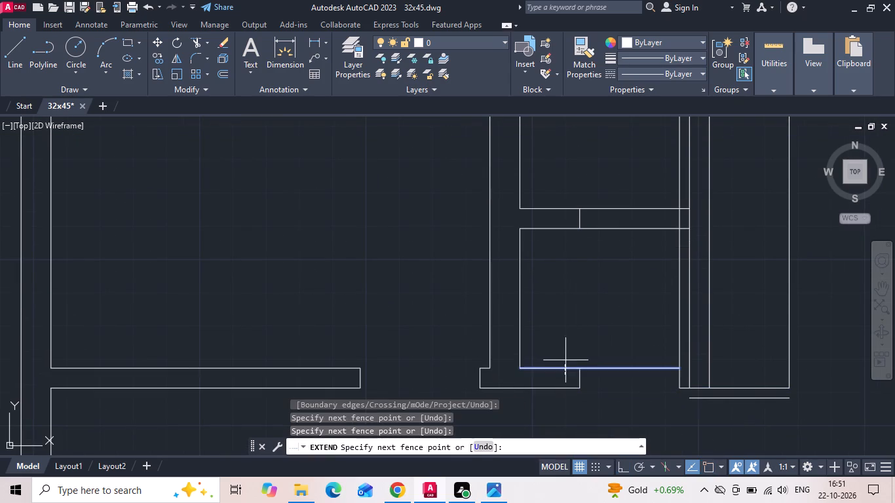
pyautogui.click(565, 360)
pyautogui.click(646, 373)
pyautogui.click(649, 349)
pyautogui.press('Escape')
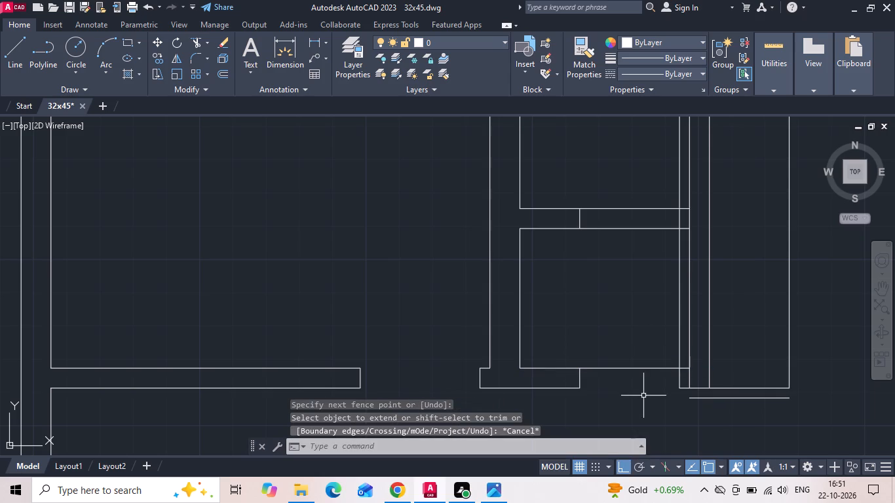
# Trim the extended lines and the offset wall face to leave 3" nibs opposite the toilet and wash area wall stubs.
pyautogui.press('t')
pyautogui.press('r')
pyautogui.press('space')
pyautogui.press('space')
pyautogui.moveTo(646, 200); pyautogui.dragTo(645, 264)
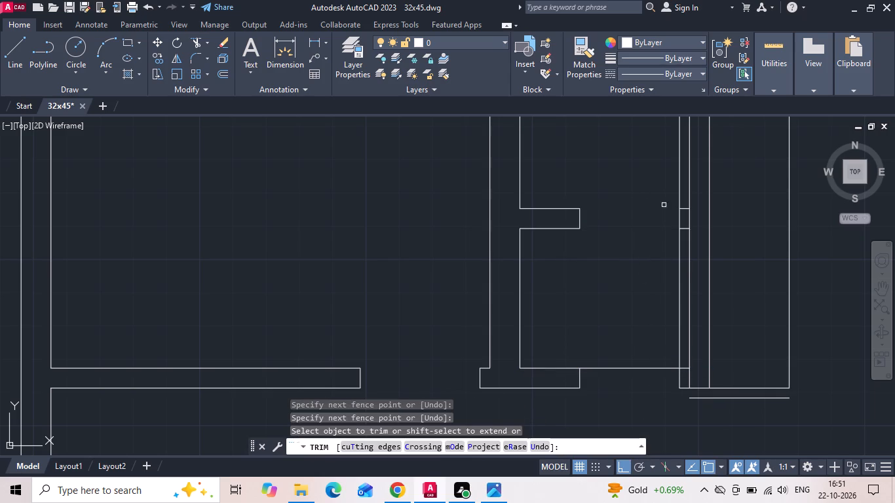
pyautogui.click(679, 181)
pyautogui.click(691, 221)
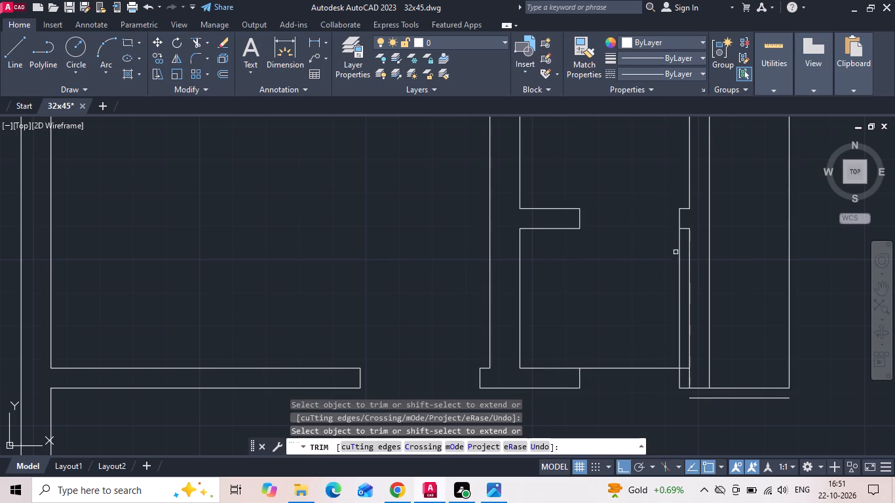
pyautogui.click(676, 252)
pyautogui.click(687, 286)
pyautogui.click(689, 380)
pyautogui.moveTo(634, 381); pyautogui.dragTo(630, 310)
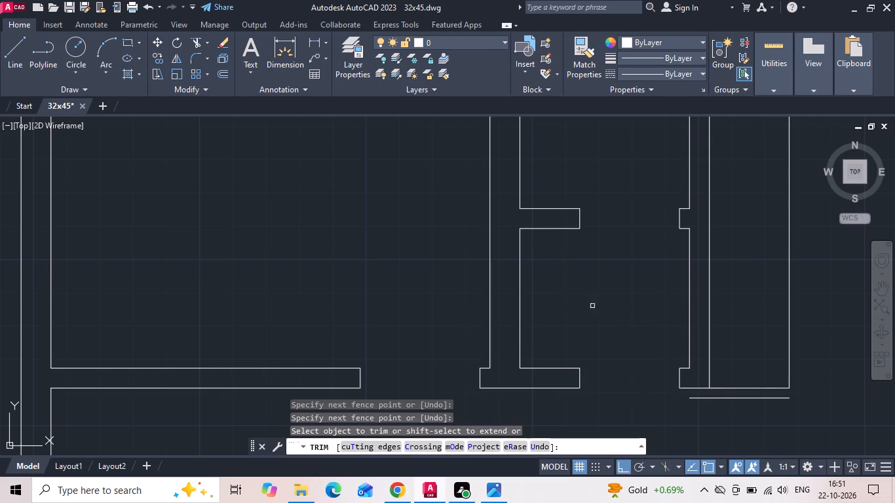
pyautogui.scroll(-1, 595, 310)
pyautogui.press('Escape')
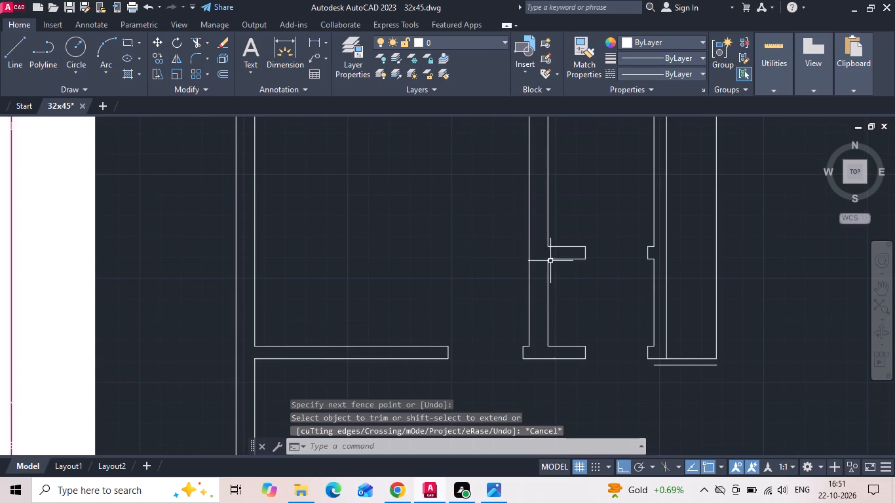
# Offset both east face lines of the wall between kitchen and toilet 6" to the west.
pyautogui.write('o')
pyautogui.press('space')
pyautogui.press('6')
pyautogui.press('Return')
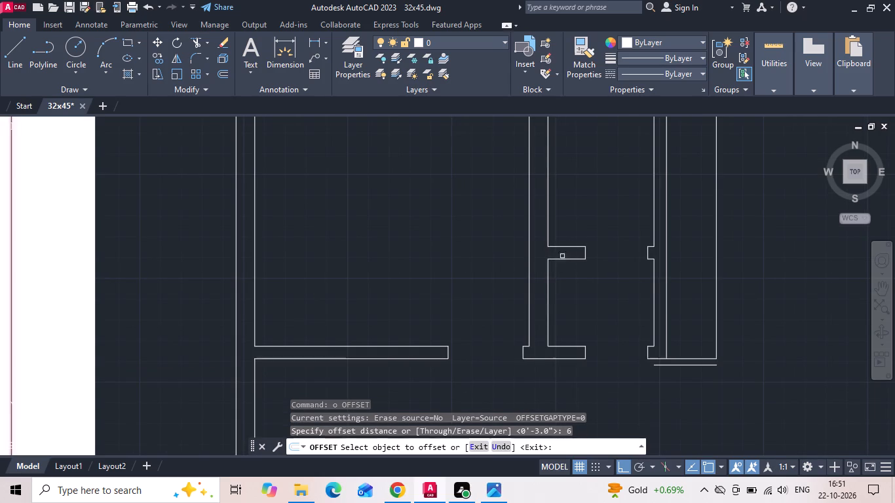
pyautogui.click(547, 225)
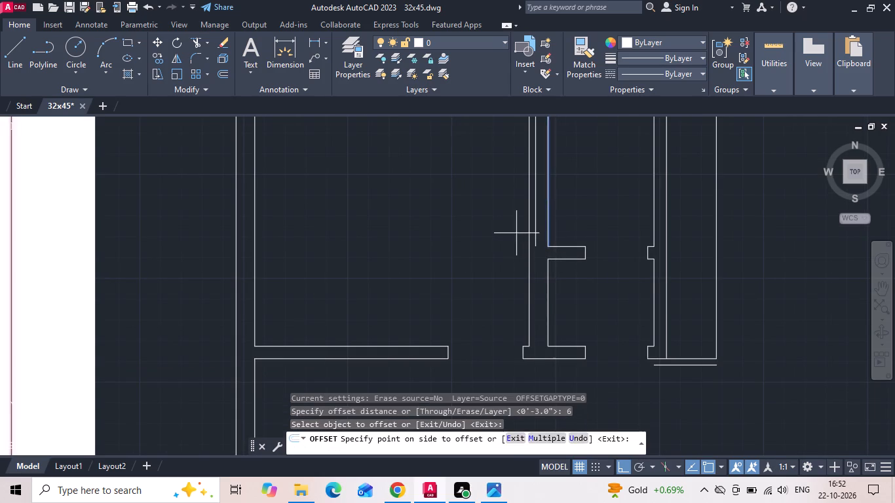
pyautogui.click(516, 233)
pyautogui.click(548, 308)
pyautogui.click(522, 303)
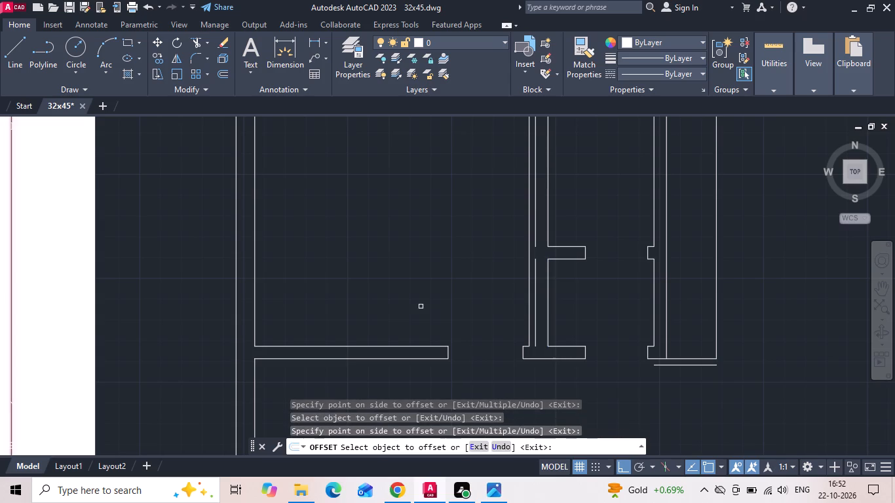
pyautogui.moveTo(419, 305); pyautogui.dragTo(417, 297, button='middle')
pyautogui.press('Escape')
pyautogui.write('ex')
pyautogui.press('space')
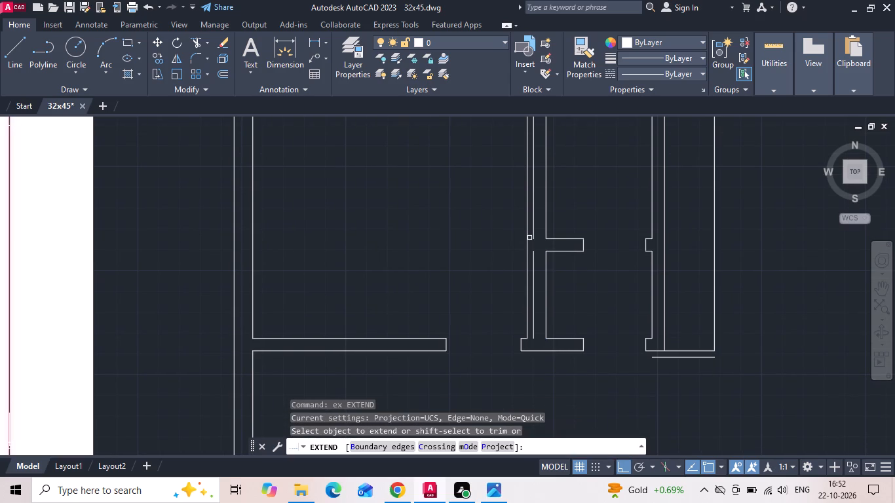
pyautogui.press('Escape')
# Delete the shorter offset line beside the wash area.
pyautogui.click(533, 255)
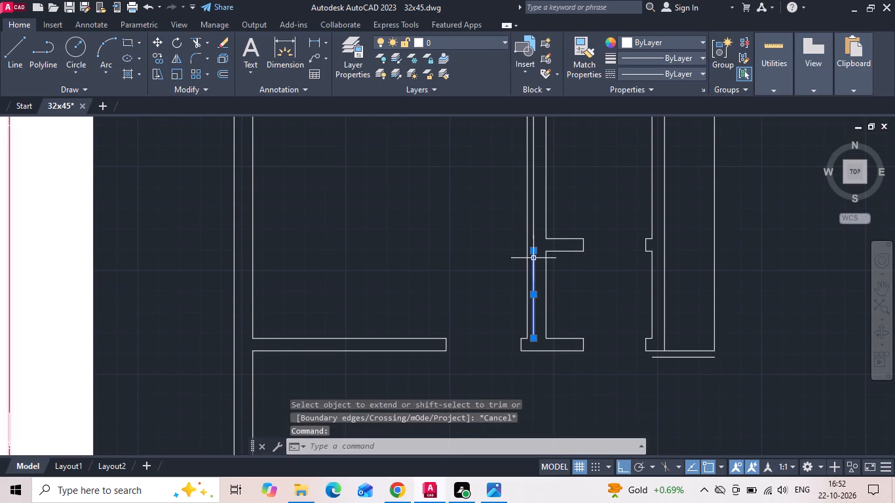
pyautogui.press('Delete')
# Fillet the remaining offset line to the kitchen door nib's north line as a square corner and delete the wall's old west face.
pyautogui.write('f')
pyautogui.press('space')
pyautogui.scroll(1, 529, 337)
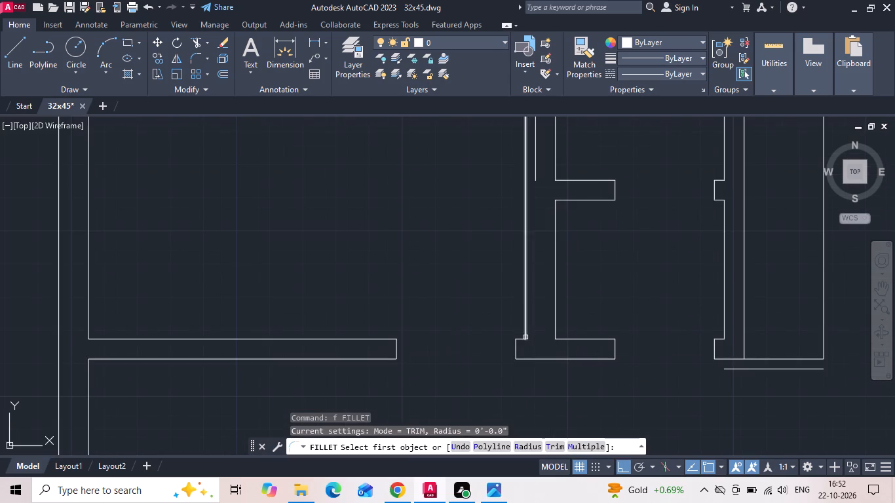
pyautogui.click(520, 340)
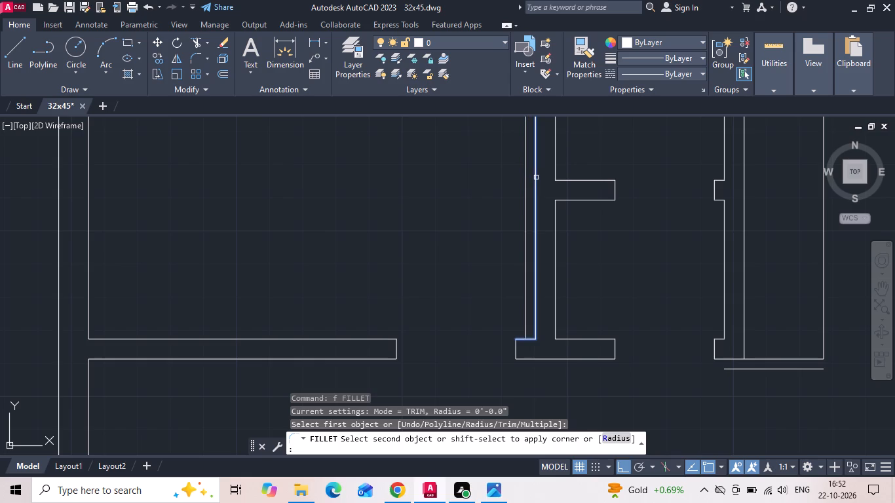
pyautogui.click(536, 177)
pyautogui.press('Escape')
pyautogui.click(525, 227)
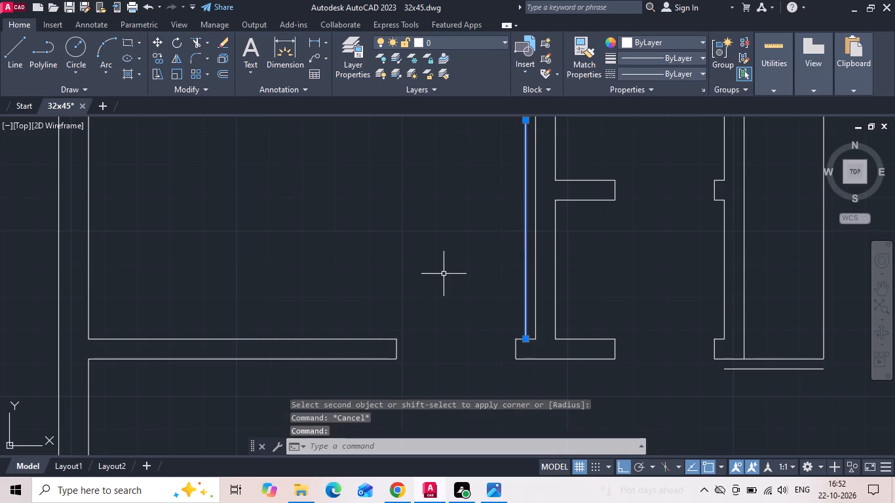
pyautogui.press('Delete')
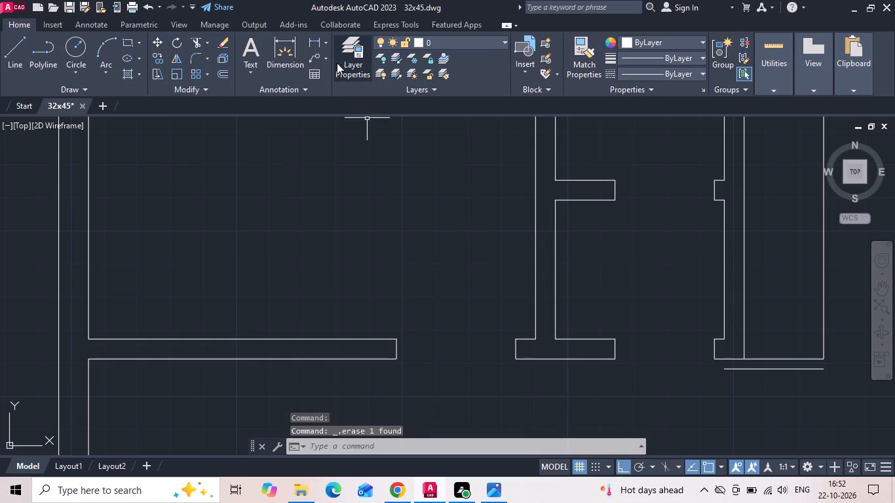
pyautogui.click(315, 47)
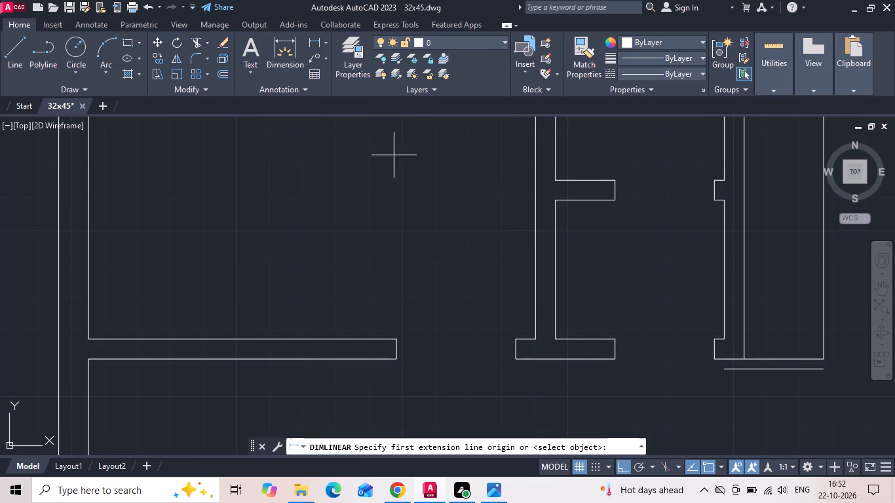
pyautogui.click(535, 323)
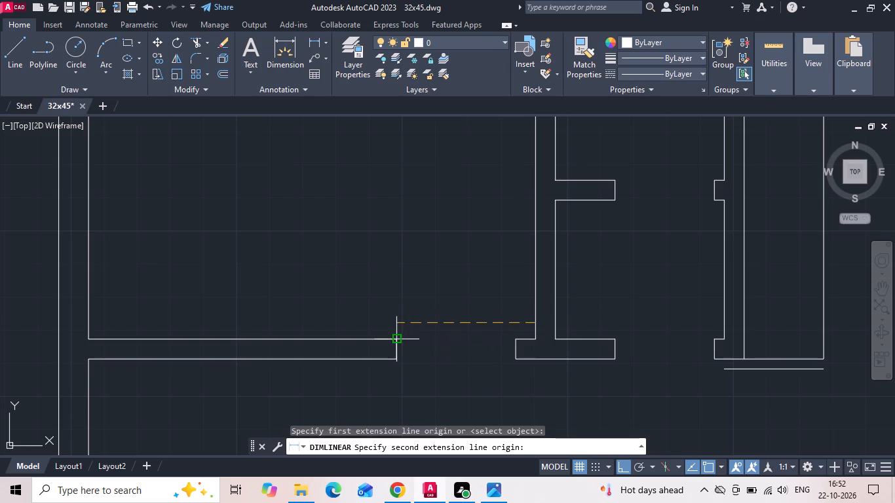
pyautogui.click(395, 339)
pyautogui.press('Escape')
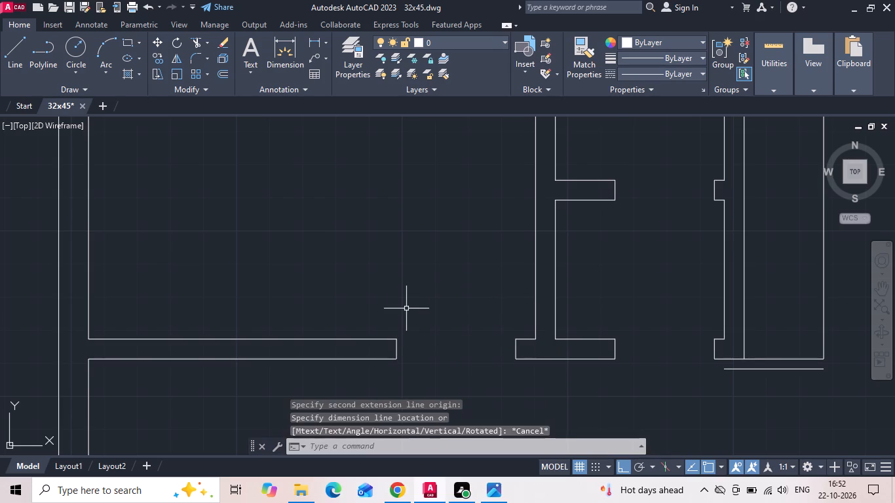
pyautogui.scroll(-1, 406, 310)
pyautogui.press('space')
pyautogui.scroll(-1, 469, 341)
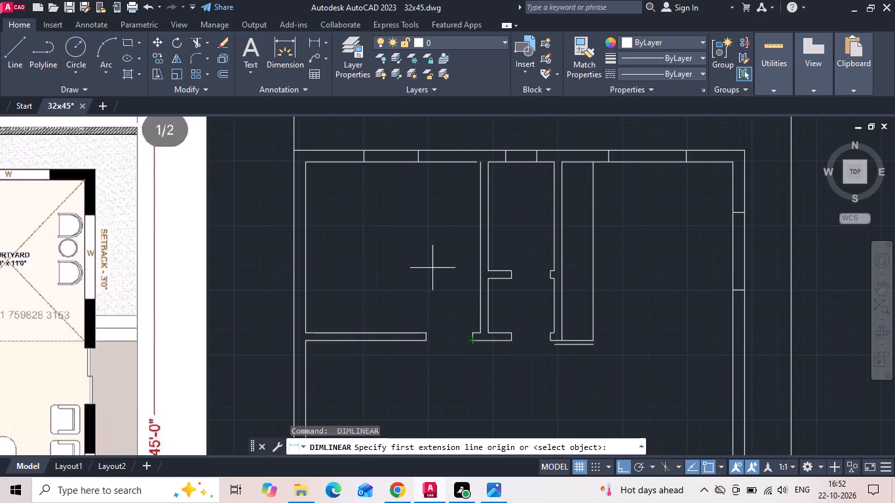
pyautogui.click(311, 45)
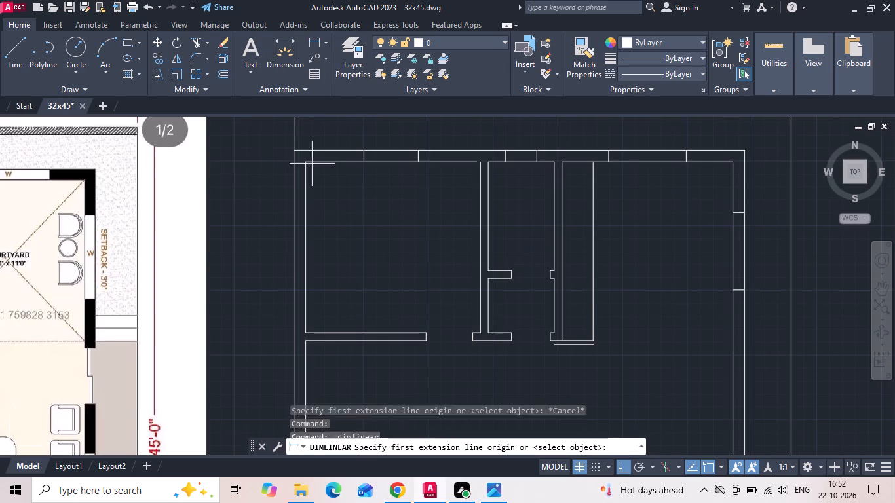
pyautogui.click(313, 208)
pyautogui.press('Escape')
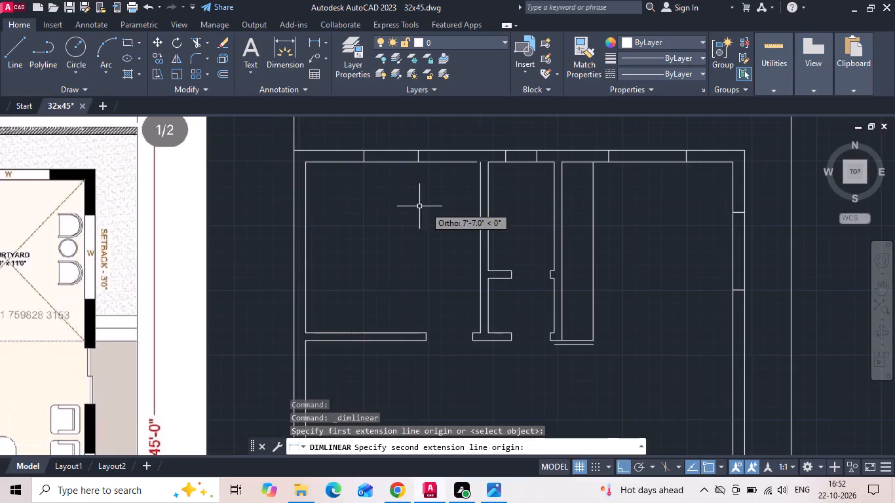
# Add a linear dimension across the kitchen's interior width, from its west wall face to the toilet wall's west face.
pyautogui.press('space')
pyautogui.click(307, 204)
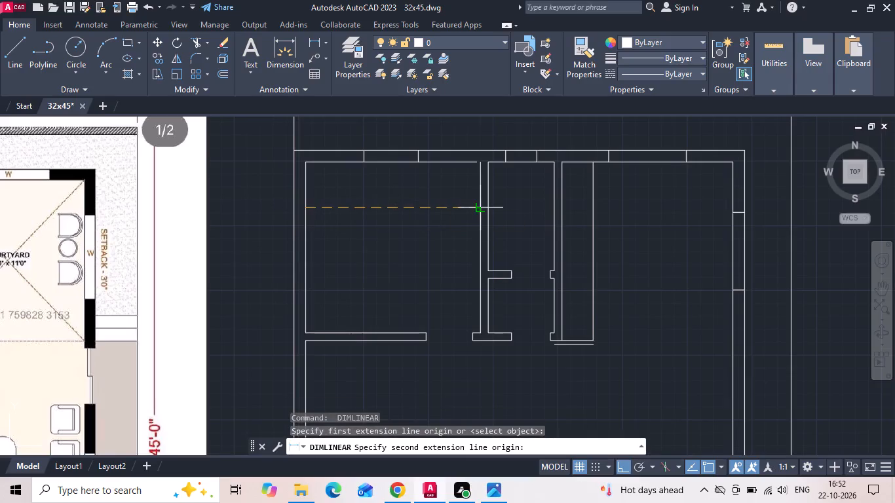
pyautogui.click(480, 206)
pyautogui.click(470, 211)
# Move the west face line of the wall between kitchen and toilet 3" to the west.
pyautogui.scroll(-2, 466, 231)
pyautogui.scroll(2, 197, 238)
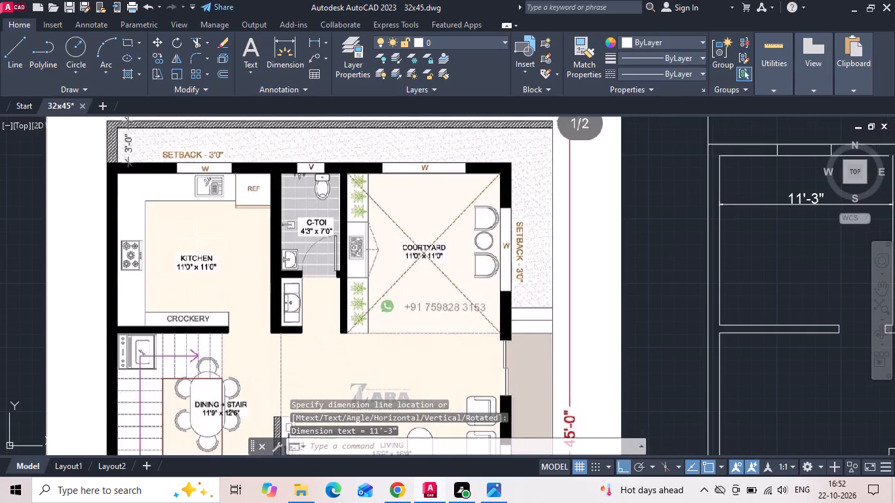
pyautogui.moveTo(452, 263); pyautogui.dragTo(261, 276, button='middle')
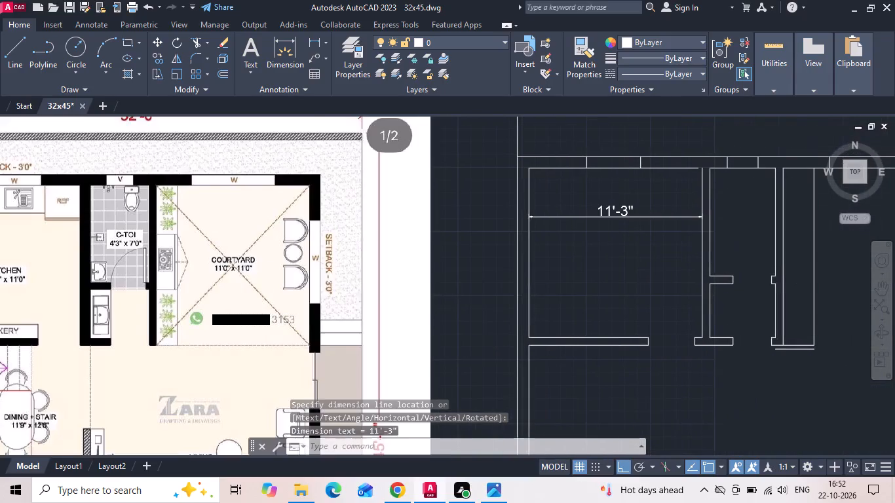
pyautogui.scroll(1, 680, 325)
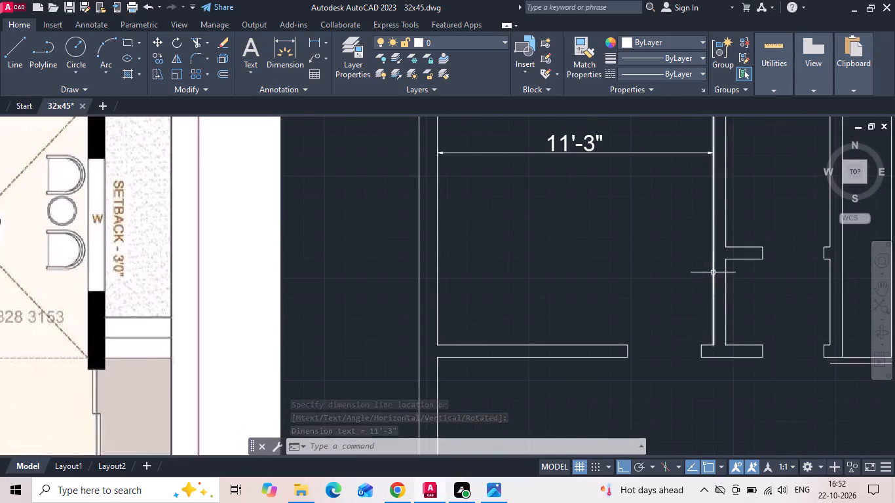
pyautogui.click(713, 271)
pyautogui.rightClick(647, 257)
pyautogui.click(690, 242)
pyautogui.moveTo(671, 244); pyautogui.dragTo(627, 244)
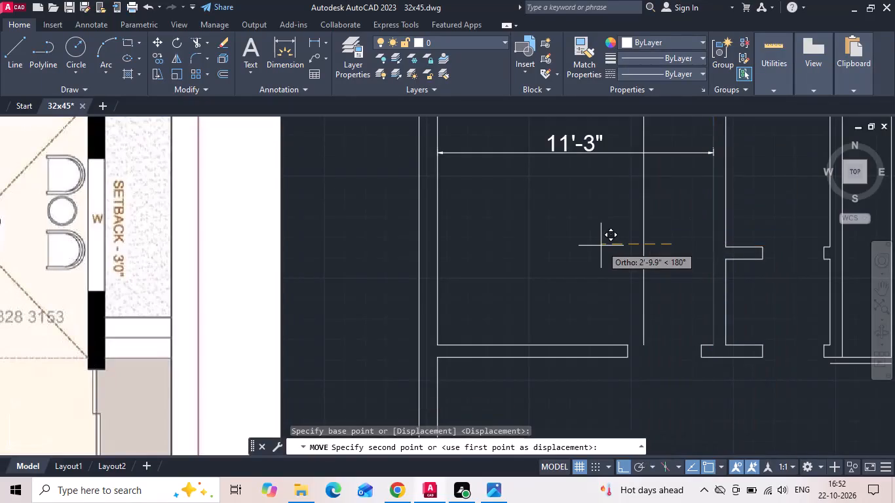
pyautogui.write('3')
pyautogui.press('space')
# Measure the toilet's interior width between its west and east wall faces.
pyautogui.moveTo(615, 253); pyautogui.dragTo(510, 262, button='middle')
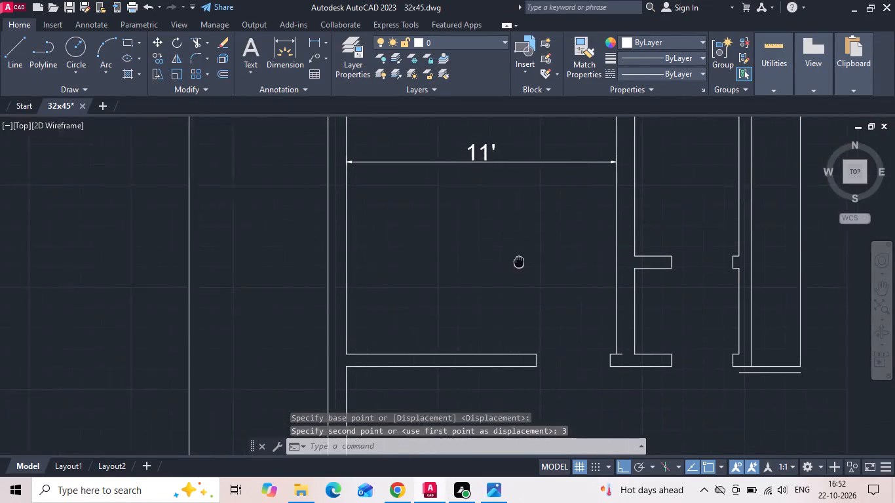
pyautogui.moveTo(510, 262); pyautogui.dragTo(495, 262, button='middle')
pyautogui.scroll(-1, 497, 291)
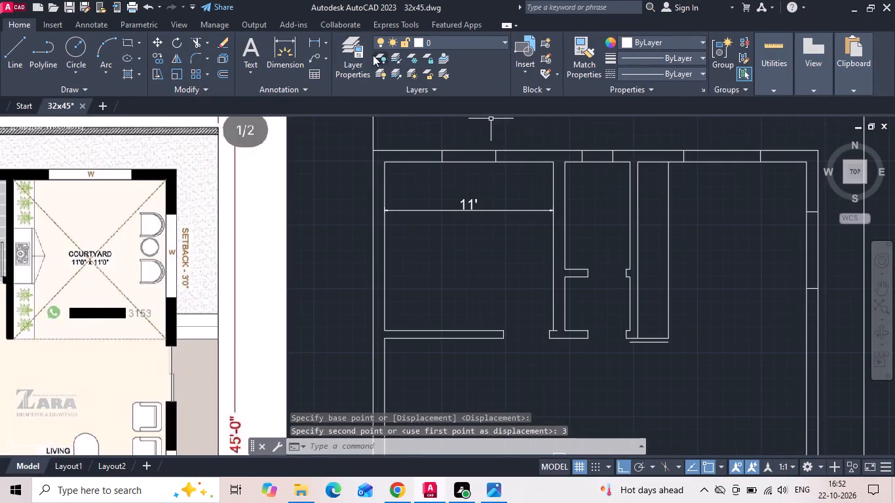
pyautogui.click(311, 45)
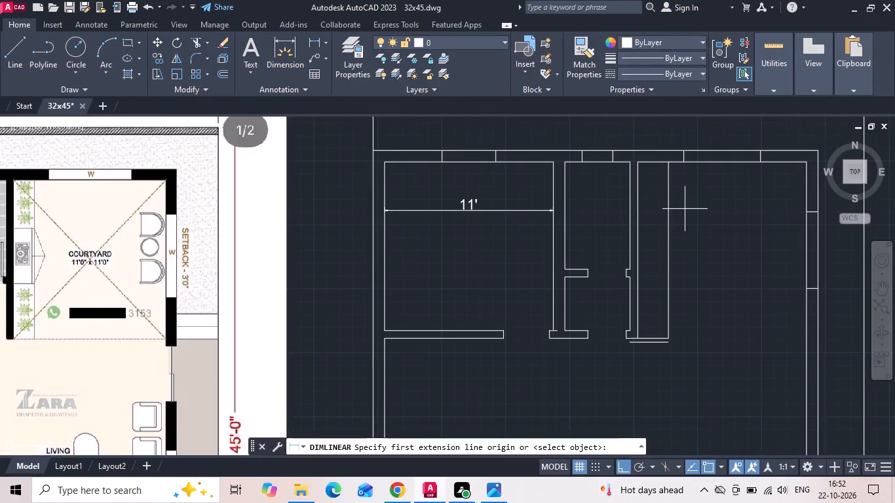
pyautogui.click(630, 214)
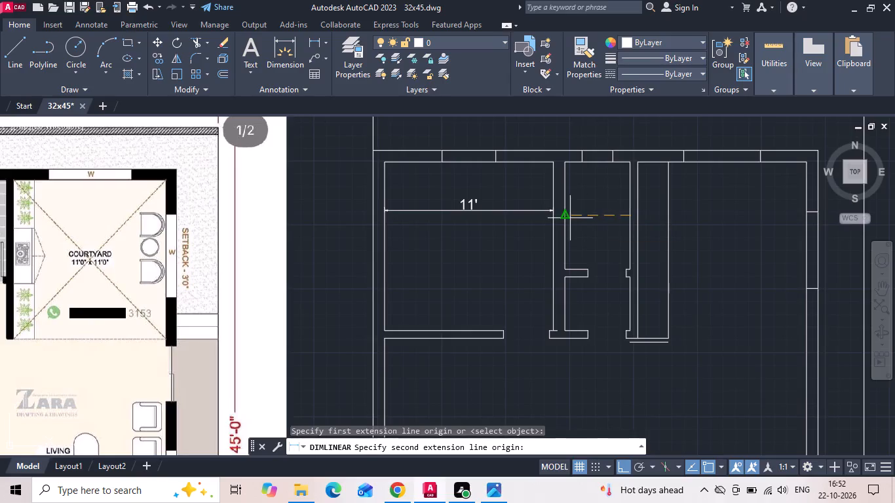
pyautogui.click(570, 218)
pyautogui.scroll(1, 567, 218)
pyautogui.press('Escape')
# Fillet the moved wall face to the kitchen door nib's north line as a square corner.
pyautogui.moveTo(542, 295); pyautogui.dragTo(537, 260, button='middle')
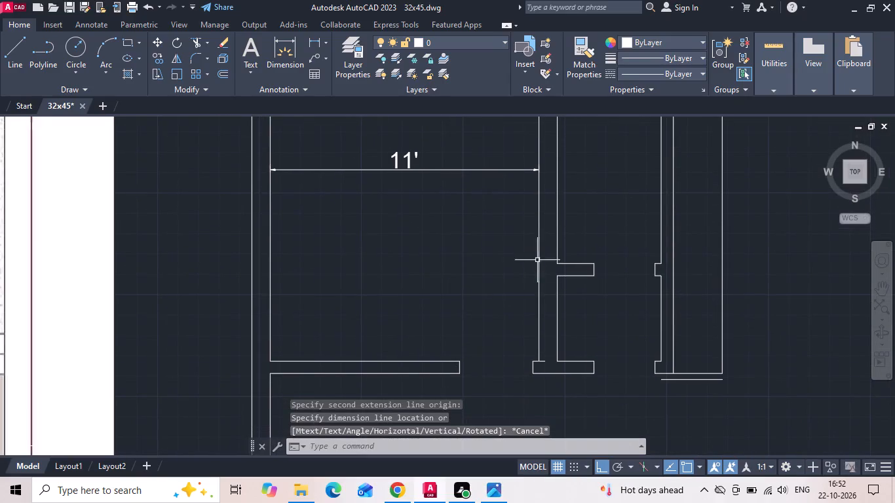
pyautogui.press('f')
pyautogui.press('space')
pyautogui.scroll(2, 543, 358)
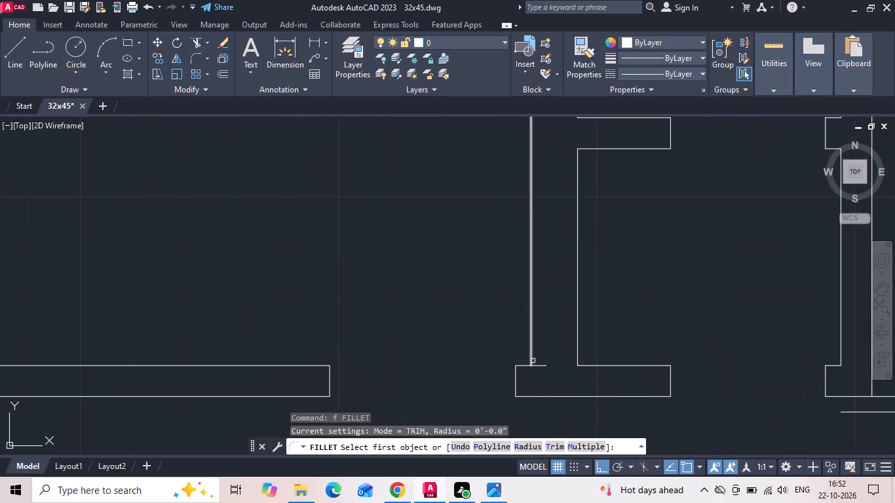
pyautogui.click(533, 360)
pyautogui.click(522, 367)
pyautogui.press('Escape')
pyautogui.scroll(-2, 485, 333)
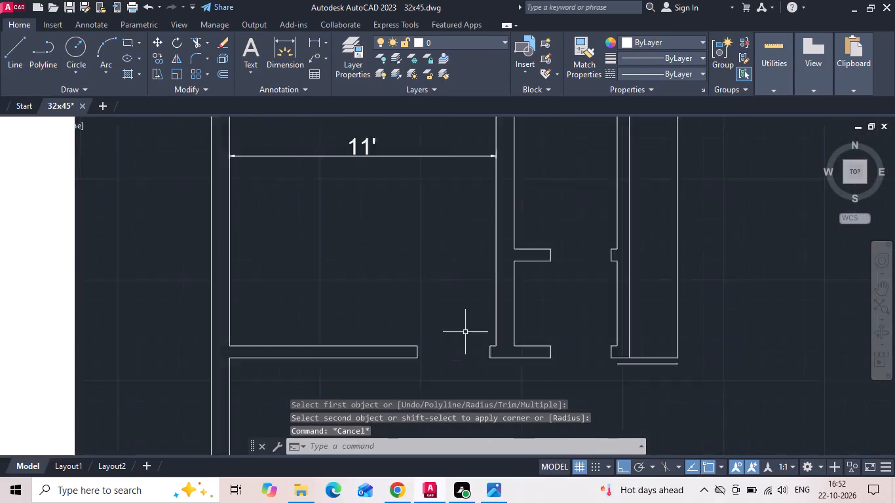
# Delete the kitchen's interior width dimension.
pyautogui.scroll(-1, 465, 332)
pyautogui.click(406, 216)
pyautogui.press('Delete')
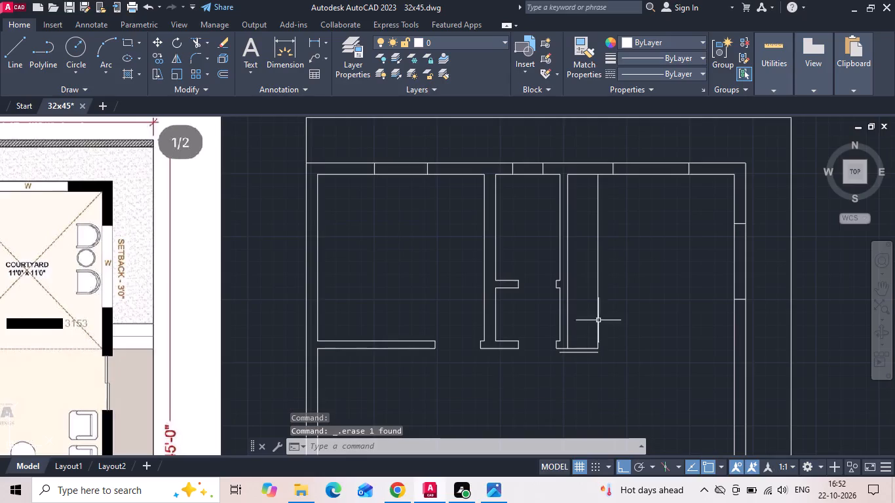
# Extend the short line just south of the planter strip east to the outer face of the east wall.
pyautogui.write('ex')
pyautogui.press('space')
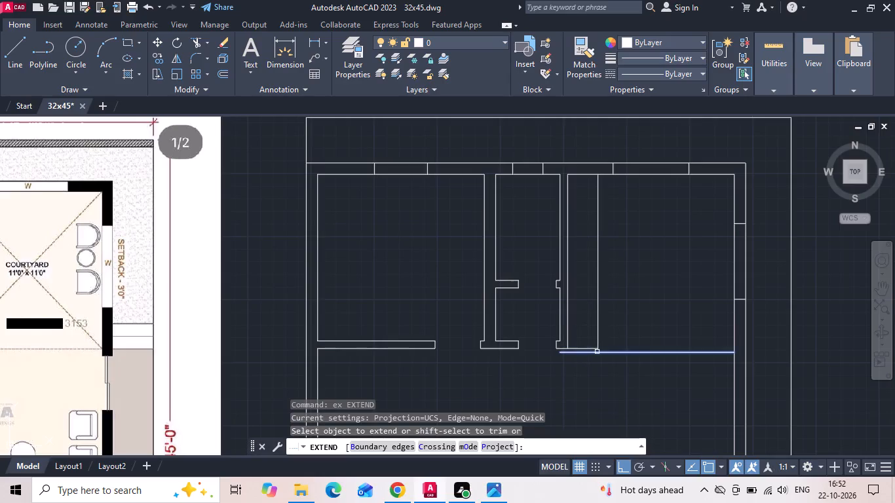
pyautogui.click(600, 353)
pyautogui.moveTo(700, 347); pyautogui.dragTo(701, 353)
pyautogui.click(698, 370)
pyautogui.moveTo(691, 362); pyautogui.dragTo(609, 293, button='middle')
pyautogui.press('Escape')
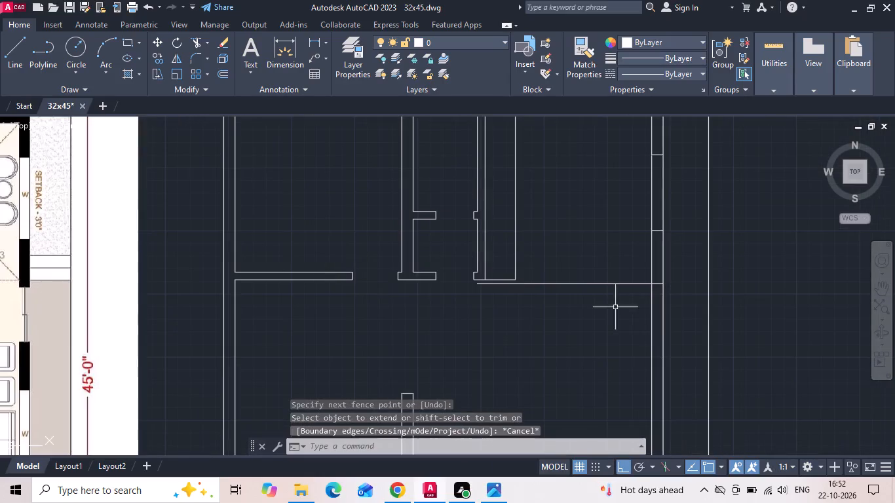
# Offset the extended line 3' to the south across the living room's east wall.
pyautogui.write('o')
pyautogui.press('space')
pyautogui.press('3')
pyautogui.press("'")
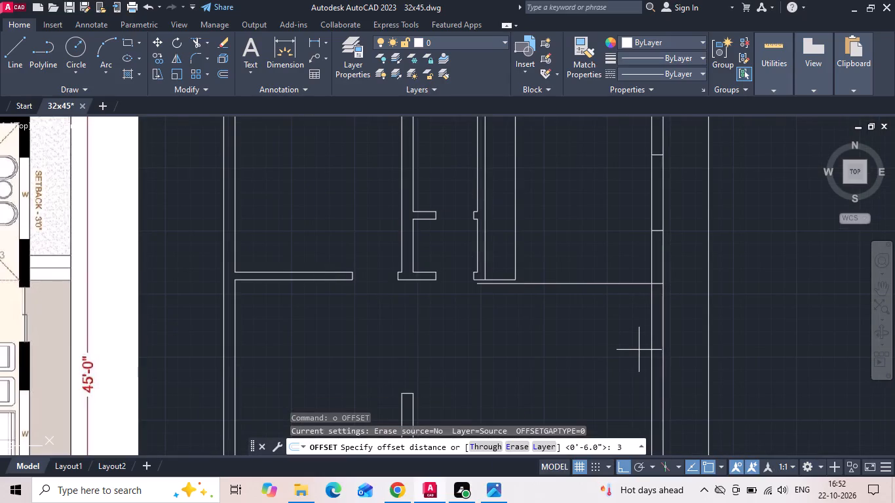
pyautogui.press('Return')
pyautogui.moveTo(642, 284); pyautogui.dragTo(644, 293)
pyautogui.click(630, 340)
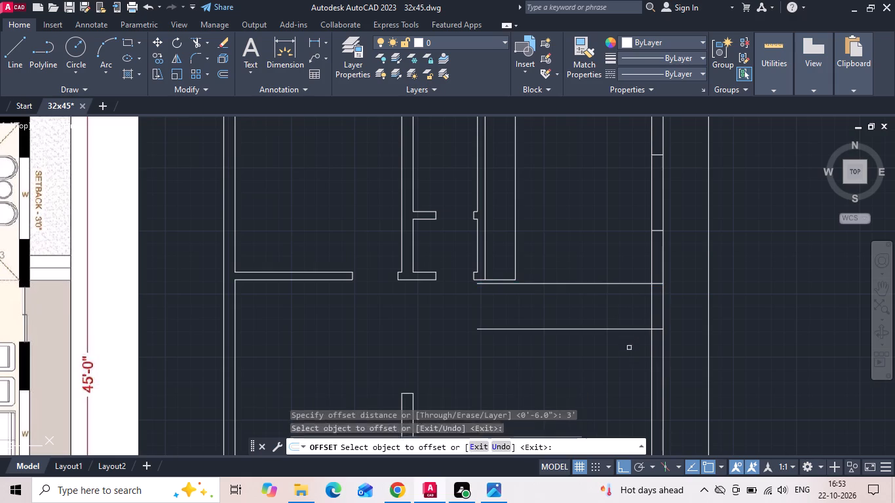
# Trim the two guide lines and the east wall faces between them to leave a 3' opening with closed wall ends.
pyautogui.press('Escape')
pyautogui.press('t')
pyautogui.write('r')
pyautogui.press('space')
pyautogui.press('space')
pyautogui.moveTo(620, 361); pyautogui.dragTo(605, 280)
pyautogui.moveTo(621, 310); pyautogui.dragTo(691, 296)
pyautogui.press('Escape')
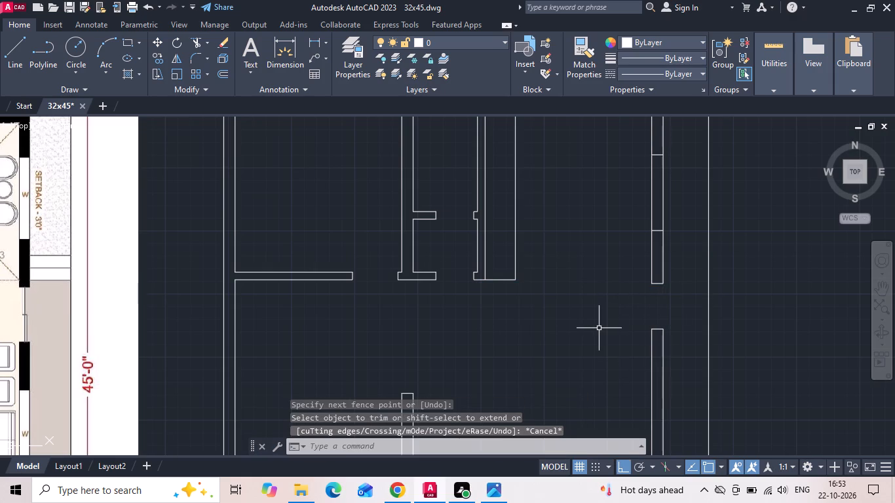
# Save the drawing.
pyautogui.hotkey('ctrl', 's')
pyautogui.hotkey('ctrl', 's')
pyautogui.hotkey('ctrl', 's')
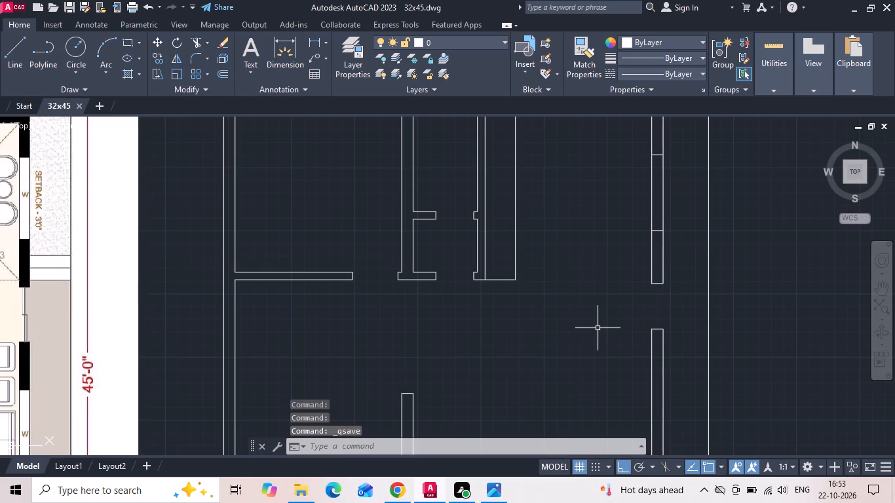
pyautogui.moveTo(585, 318); pyautogui.dragTo(598, 247, button='middle')
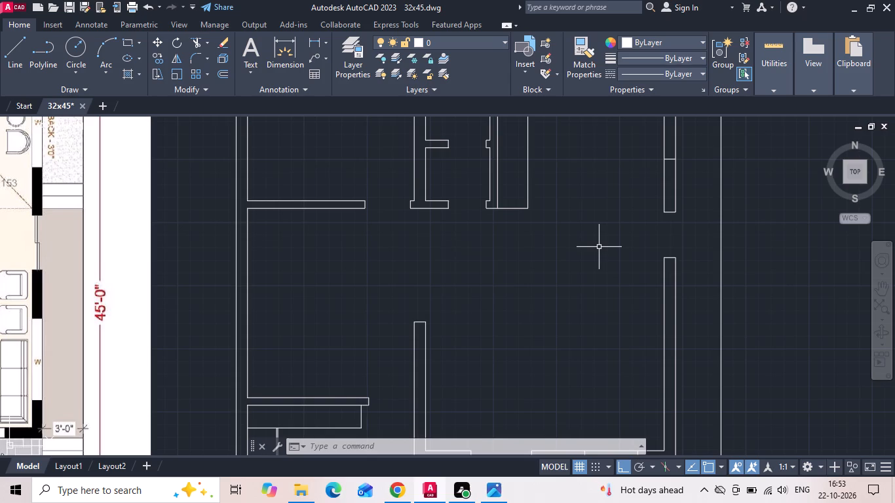
pyautogui.press('Escape')
pyautogui.hotkey('ctrl', 's')
pyautogui.hotkey('ctrl', 's')
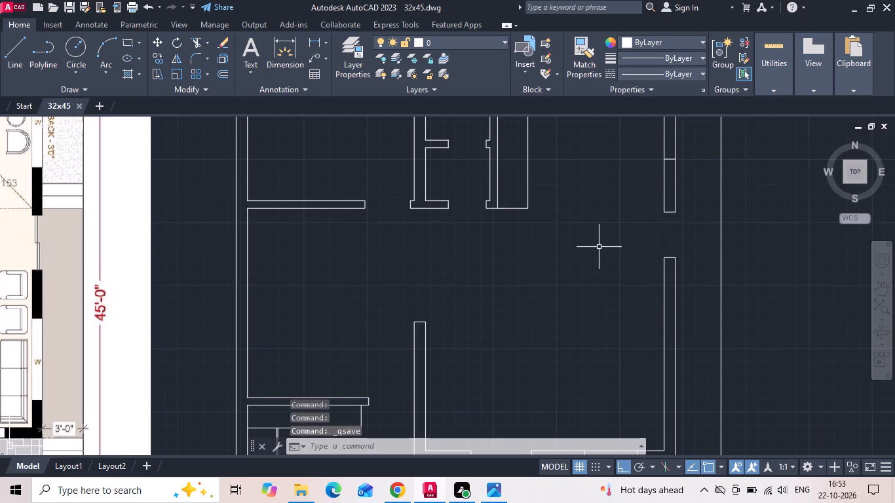
pyautogui.hotkey('ctrl', 's')
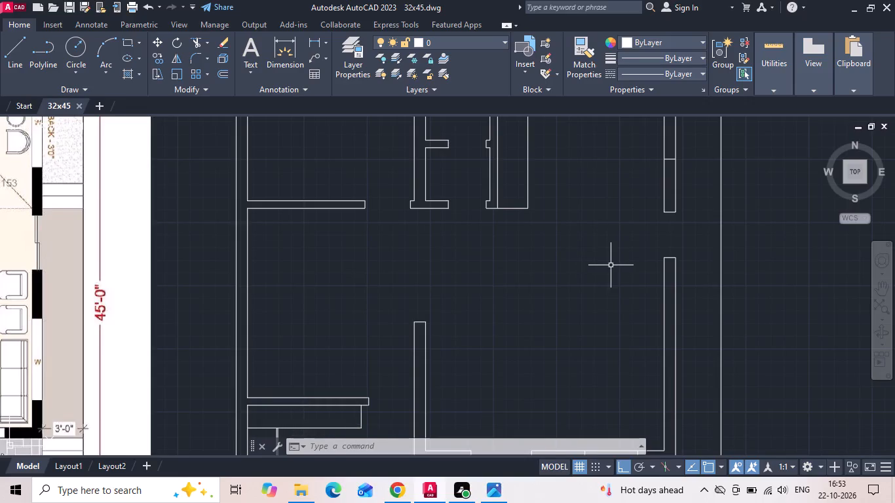
# Measure the study doorway's width from the book rack wall's end to the study's east wall.
pyautogui.scroll(-1, 613, 243)
pyautogui.moveTo(598, 271); pyautogui.dragTo(604, 245, button='middle')
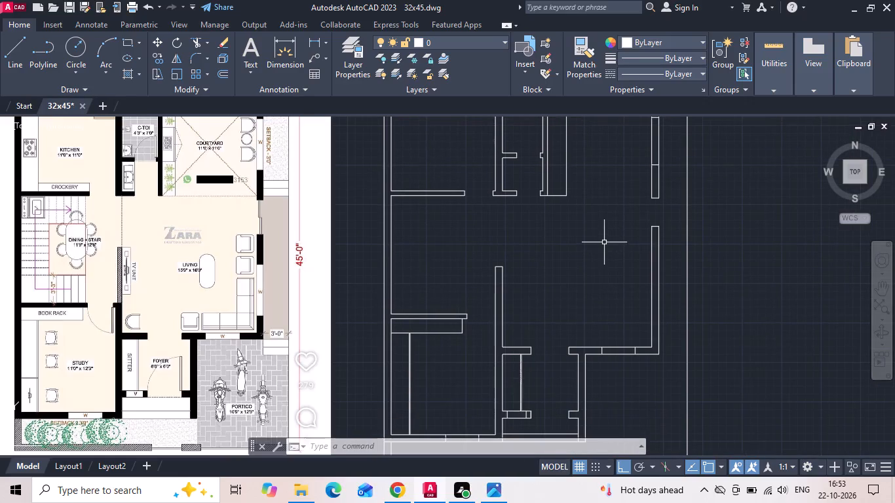
pyautogui.moveTo(516, 303); pyautogui.dragTo(543, 223, button='middle')
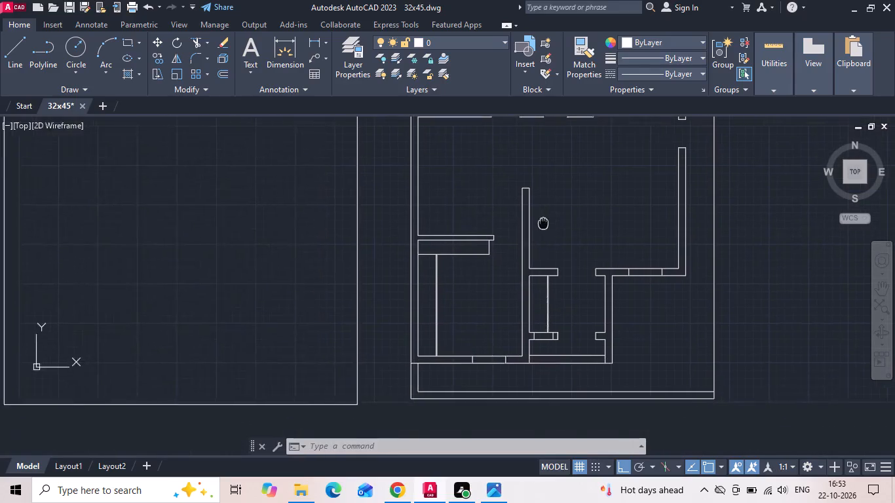
pyautogui.scroll(1, 464, 228)
pyautogui.click(309, 41)
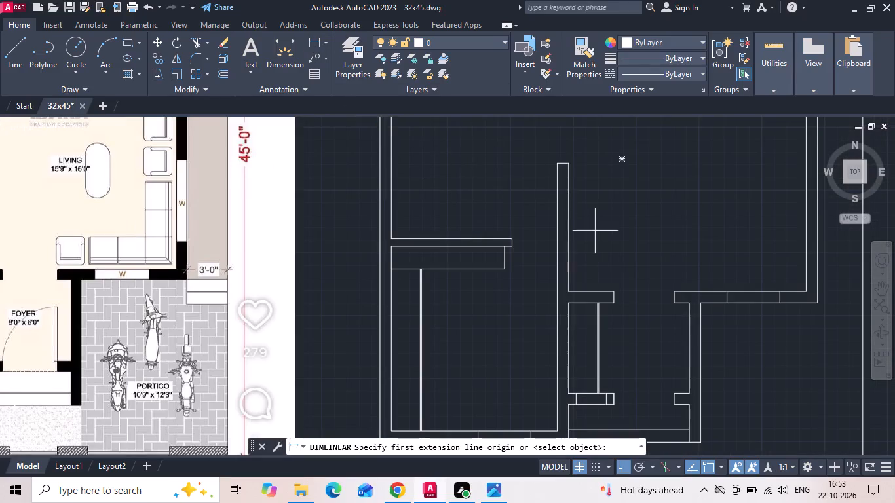
pyautogui.scroll(2, 536, 262)
pyautogui.click(472, 224)
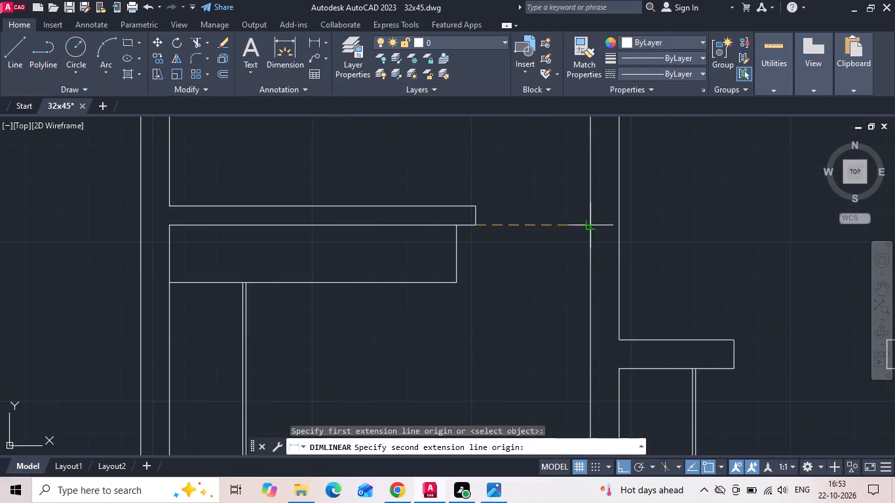
pyautogui.click(590, 226)
pyautogui.press('Escape')
# Move the end line of the study's north wall 3" to the west.
pyautogui.scroll(1, 487, 219)
pyautogui.click(485, 217)
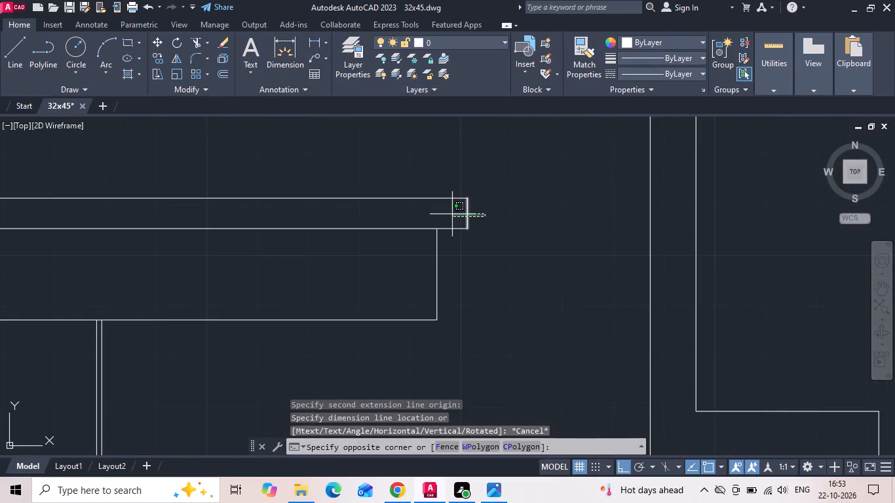
pyautogui.click(452, 214)
pyautogui.rightClick(452, 214)
pyautogui.click(488, 241)
pyautogui.moveTo(562, 229); pyautogui.dragTo(554, 232)
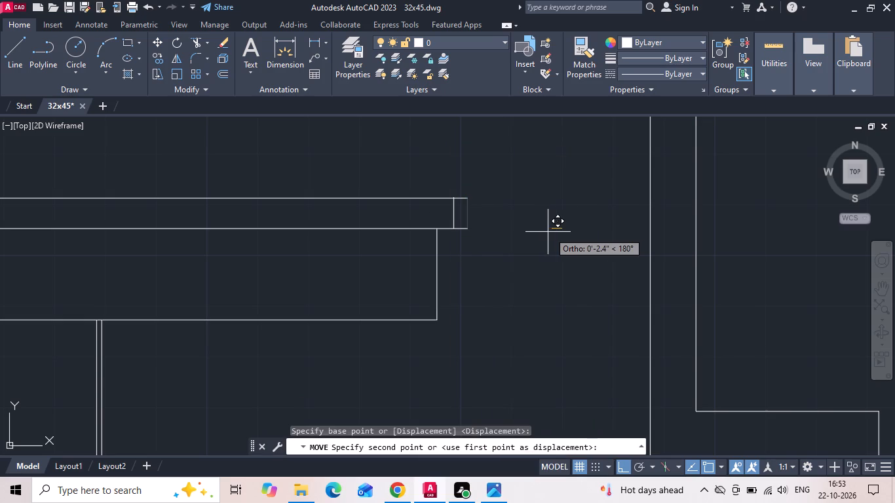
pyautogui.write('3')
pyautogui.press('space')
# Copy the study north wall's end line 3' to the east to mark the doorway's other side.
pyautogui.moveTo(510, 215); pyautogui.dragTo(429, 215)
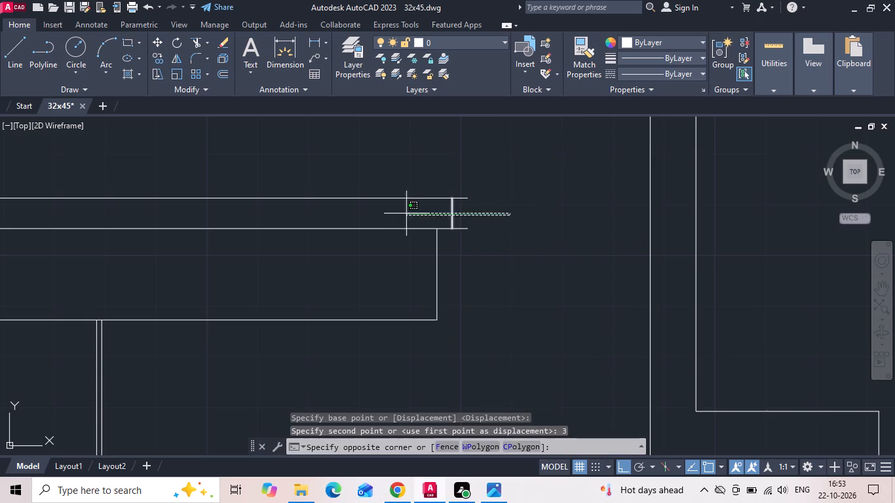
pyautogui.click(398, 212)
pyautogui.rightClick(397, 212)
pyautogui.click(476, 248)
pyautogui.moveTo(492, 316); pyautogui.dragTo(543, 317)
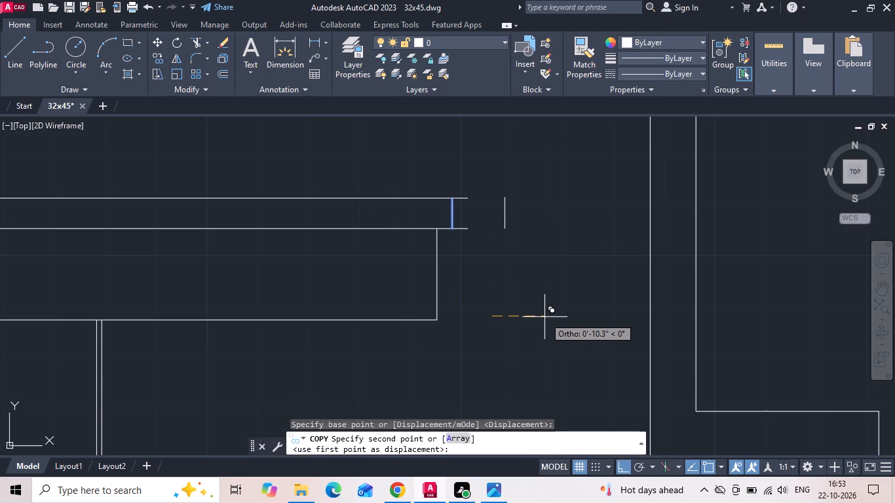
pyautogui.press('3')
pyautogui.press("'")
pyautogui.press('Return')
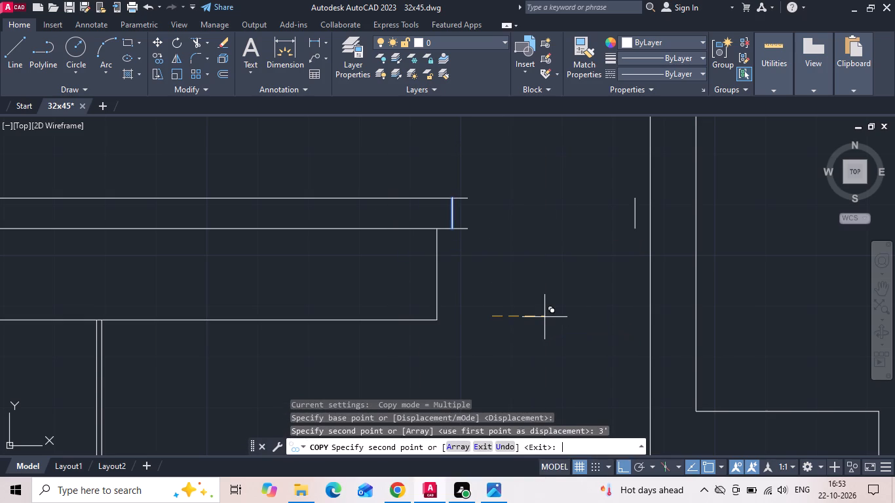
pyautogui.press('Escape')
# Extend both face lines of the study's north wall east to the study's east wall.
pyautogui.write('ex')
pyautogui.press('space')
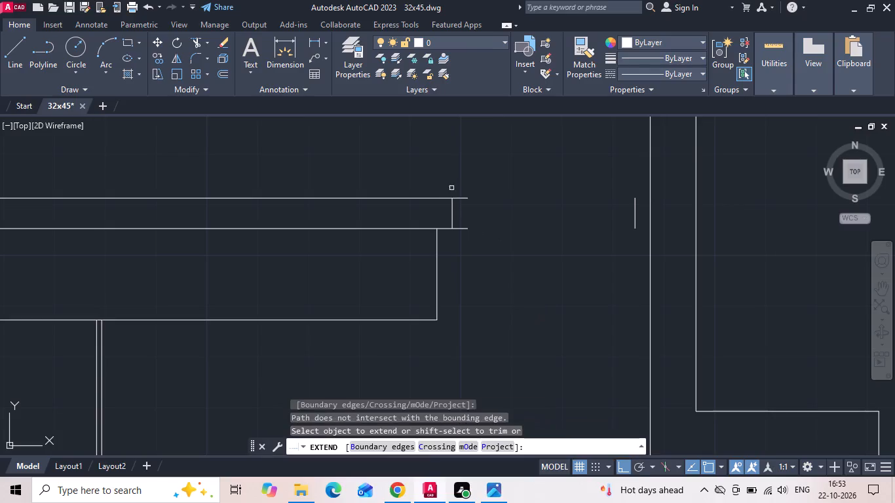
pyautogui.moveTo(453, 185); pyautogui.dragTo(471, 270)
pyautogui.moveTo(594, 200); pyautogui.dragTo(602, 258)
pyautogui.moveTo(622, 213); pyautogui.dragTo(601, 272)
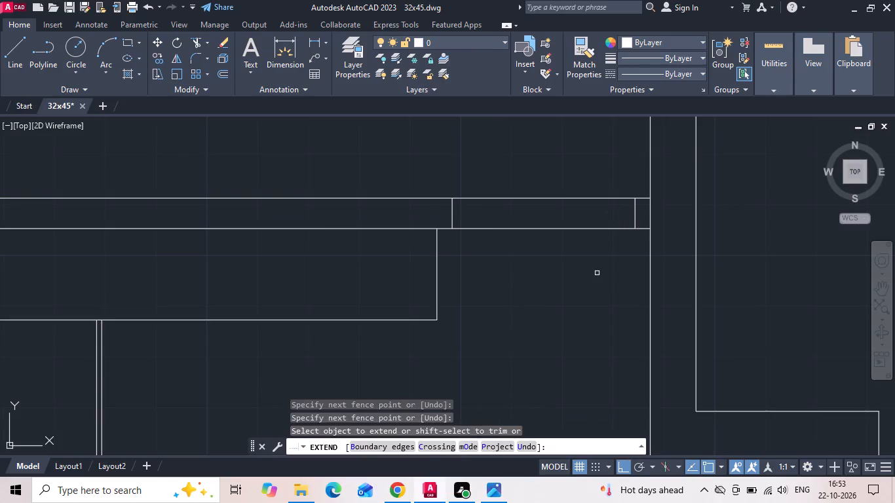
pyautogui.press('Escape')
# Trim the study's north wall lines across the 3' doorway and the east wall face inside the remaining door nib.
pyautogui.press('t')
pyautogui.press('r')
pyautogui.press('space')
pyautogui.moveTo(596, 253); pyautogui.dragTo(569, 166)
pyautogui.moveTo(647, 213); pyautogui.dragTo(651, 214)
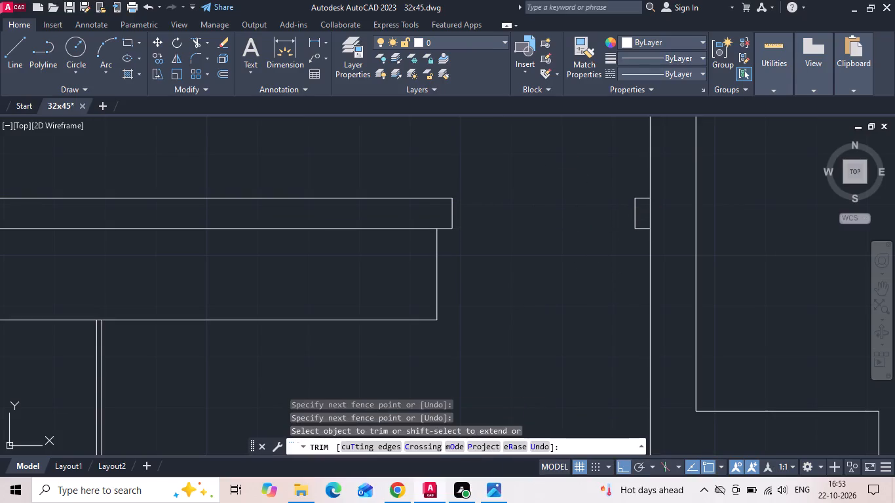
pyautogui.moveTo(651, 214); pyautogui.dragTo(653, 214)
pyautogui.click(660, 215)
pyautogui.scroll(-3, 520, 271)
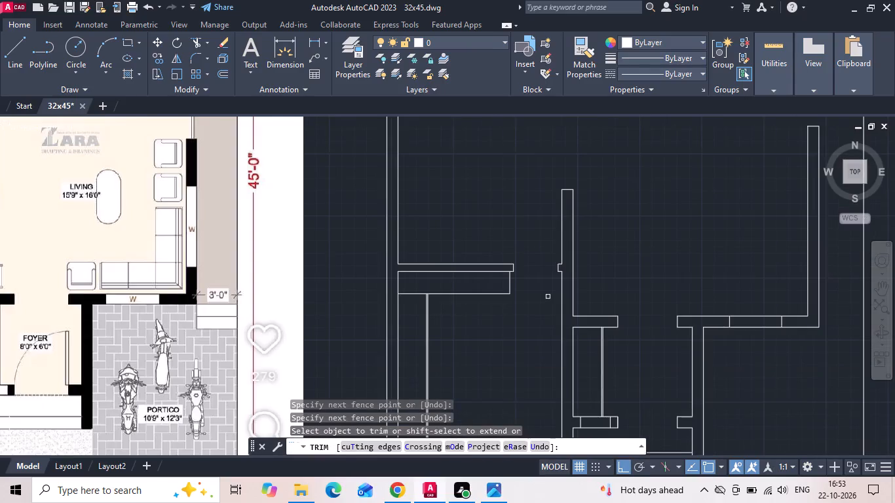
pyautogui.scroll(-1, 548, 297)
pyautogui.press('Escape')
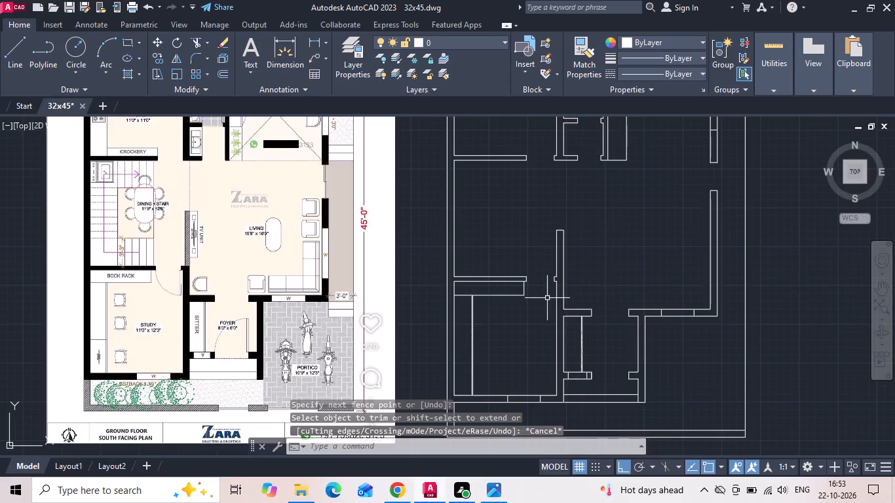
# Move the east end line of the study's book rack 3" to the west.
pyautogui.scroll(2, 529, 288)
pyautogui.click(529, 288)
pyautogui.click(510, 286)
pyautogui.rightClick(508, 287)
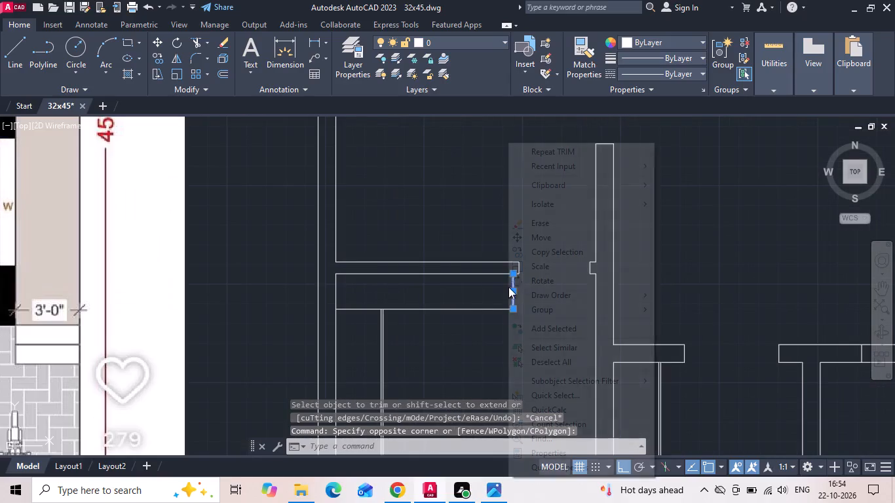
pyautogui.click(532, 240)
pyautogui.click(554, 377)
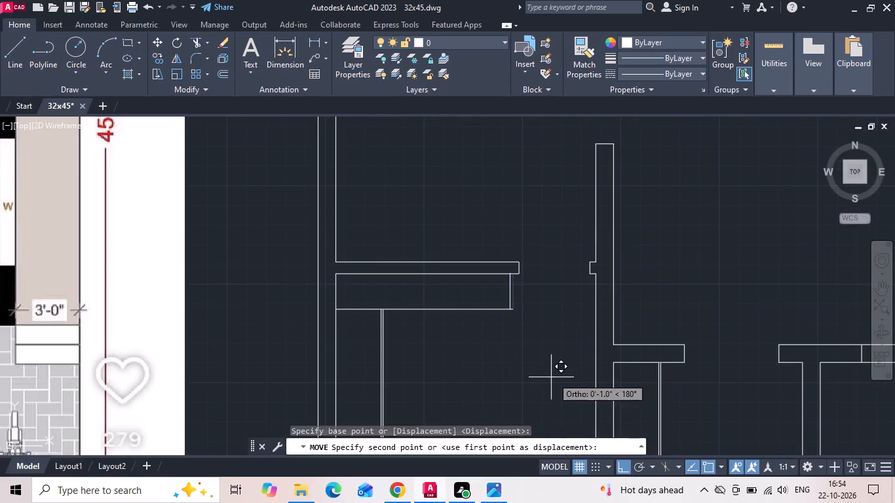
pyautogui.press('3')
pyautogui.press('space')
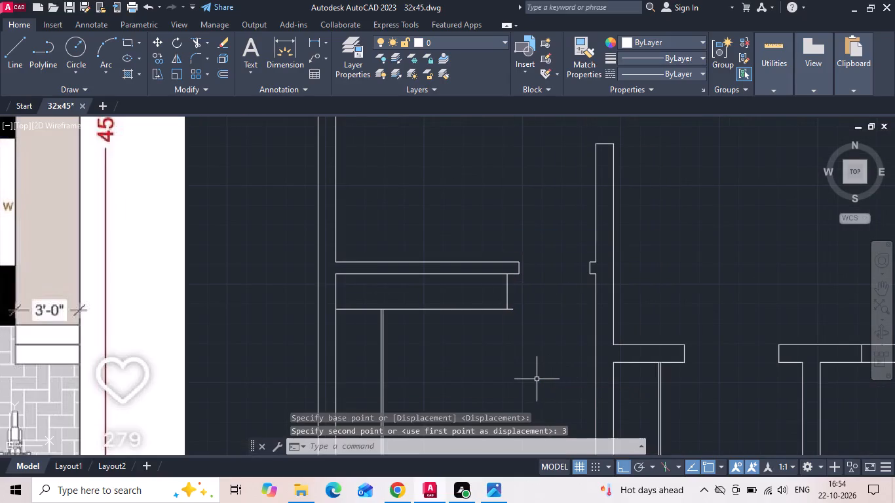
# Trim the book rack's front line where it overshoots the east end line, and save the drawing.
pyautogui.press('t')
pyautogui.press('r')
pyautogui.press('space')
pyautogui.press('space')
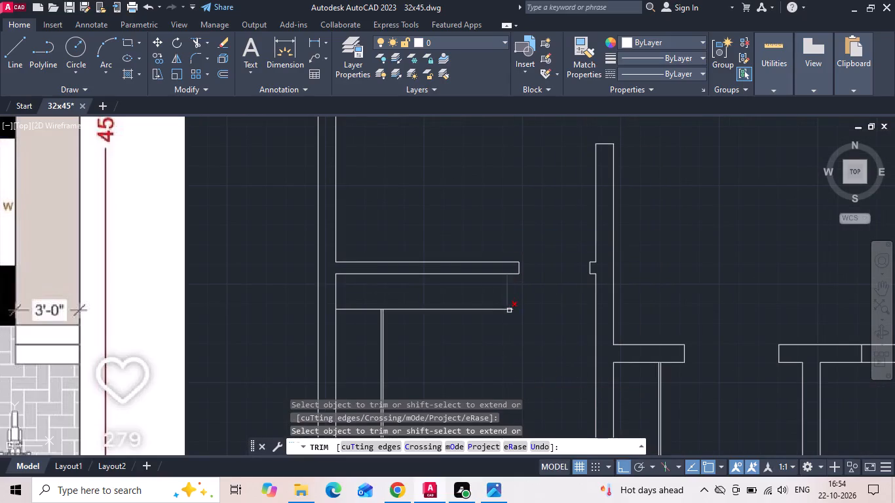
pyautogui.click(512, 308)
pyautogui.press('Escape')
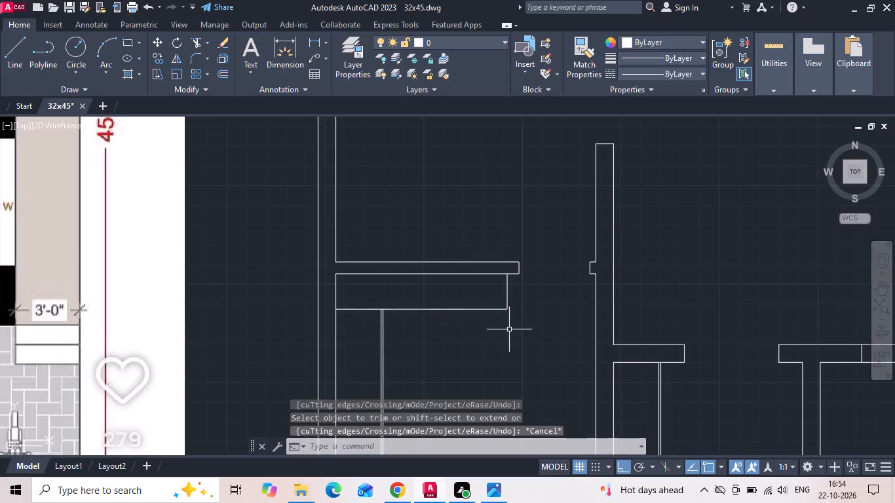
pyautogui.hotkey('ctrl', 's')
# Draw a line across the thickness of the living room's east wall at the wall's midpoint.
pyautogui.moveTo(474, 337); pyautogui.dragTo(499, 244, button='middle')
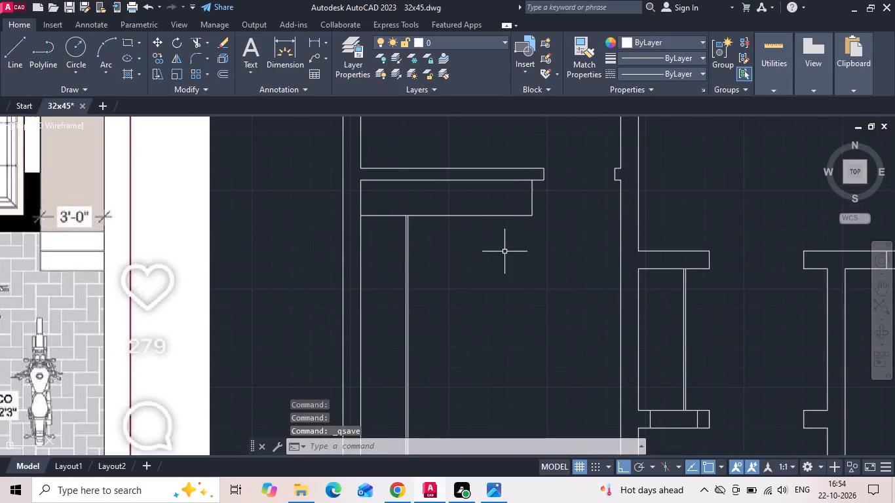
pyautogui.scroll(-1, 483, 241)
pyautogui.scroll(-1, 492, 303)
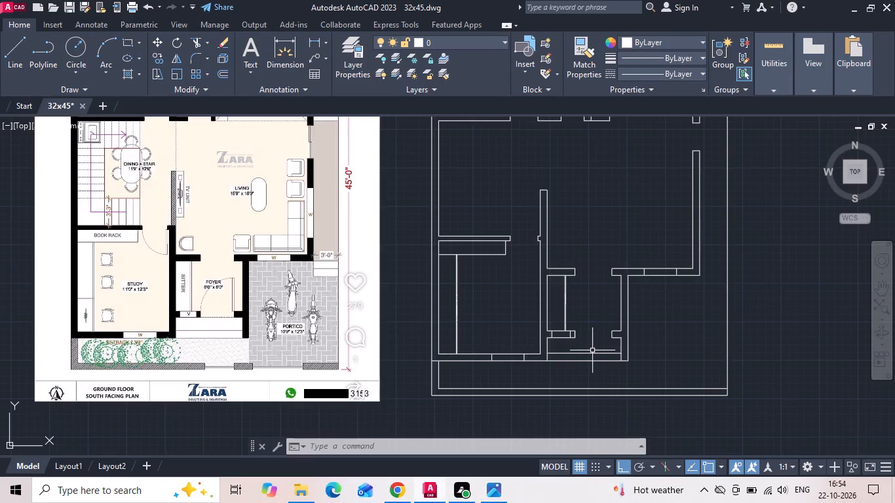
pyautogui.moveTo(565, 253); pyautogui.dragTo(528, 312, button='middle')
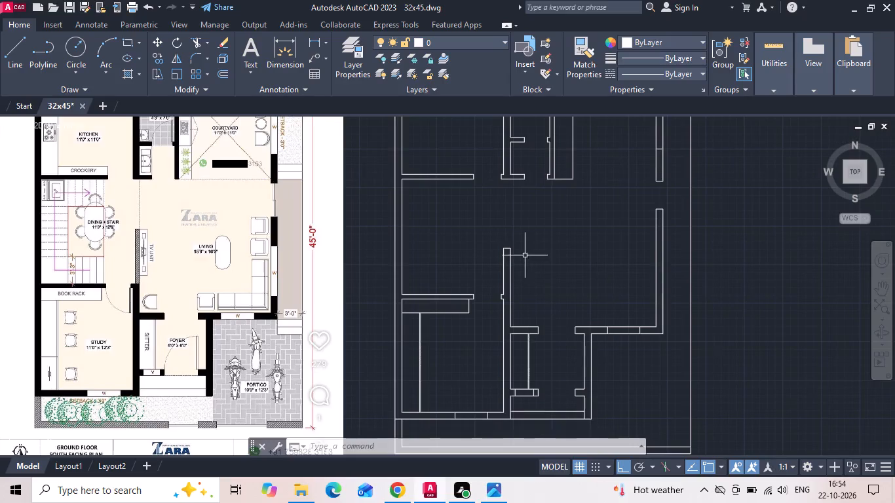
pyautogui.moveTo(522, 261); pyautogui.dragTo(517, 278, button='middle')
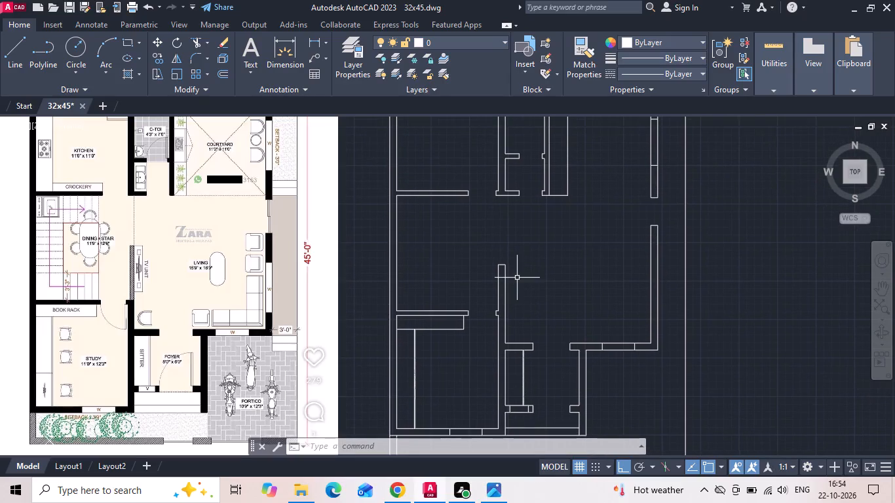
pyautogui.write('l')
pyautogui.press('space')
pyautogui.click(651, 280)
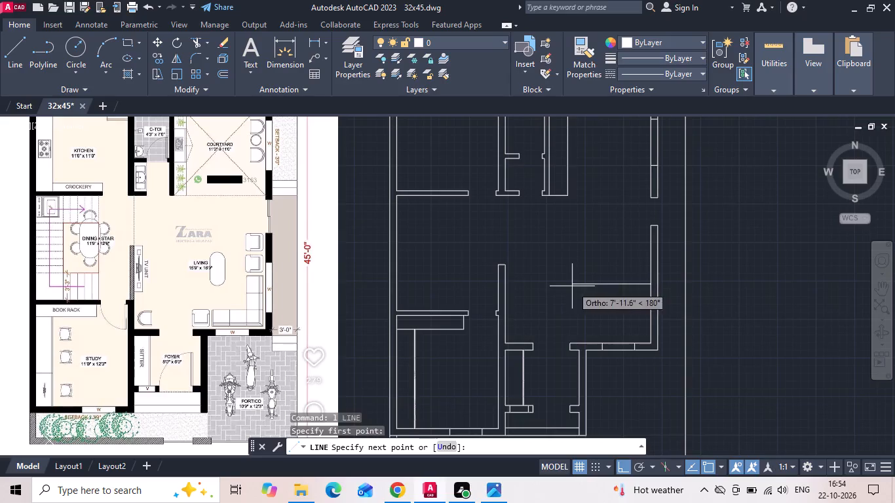
pyautogui.scroll(3, 664, 285)
pyautogui.click(626, 278)
pyautogui.press('Escape')
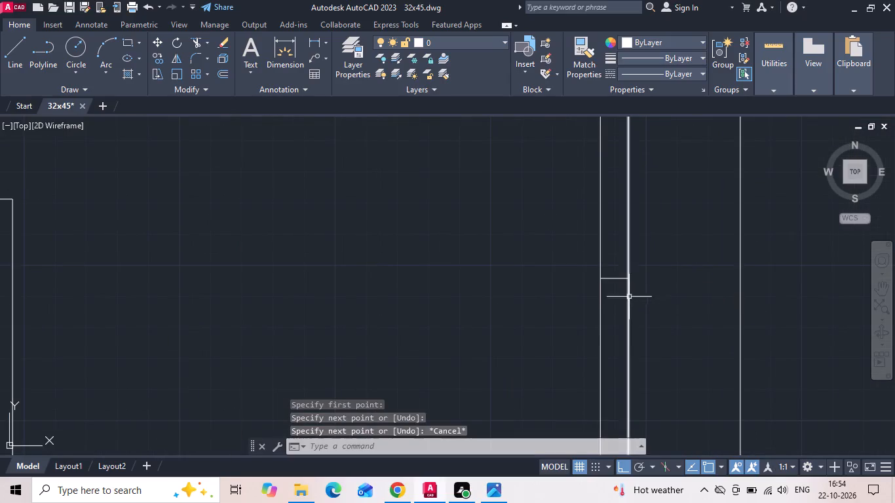
# Offset the midpoint line 2'6" to the north and to the south to mark the living room window's jambs.
pyautogui.write('o 2')
pyautogui.press("'")
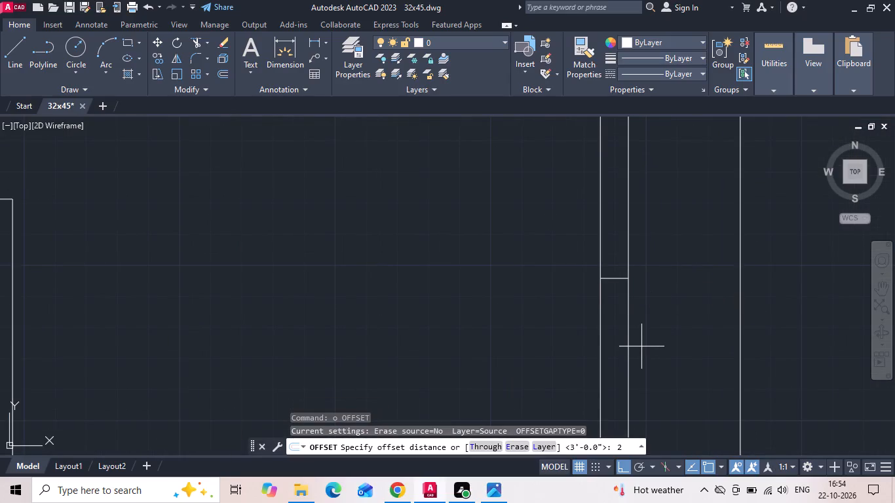
pyautogui.write('6')
pyautogui.press('space')
pyautogui.click(611, 279)
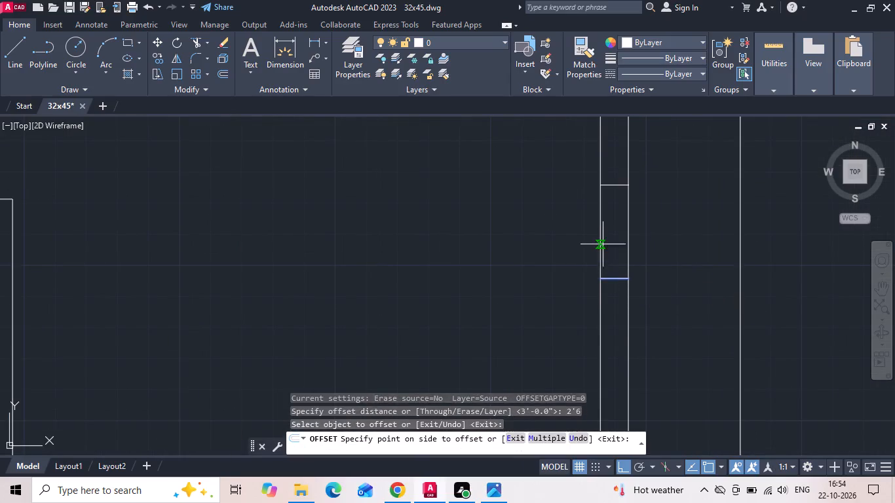
pyautogui.scroll(-2, 603, 244)
pyautogui.click(605, 226)
pyautogui.click(611, 259)
pyautogui.click(608, 303)
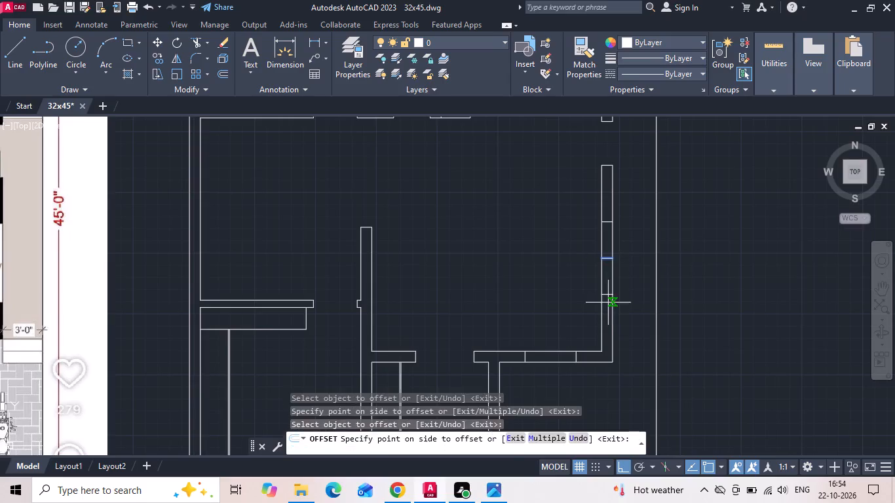
pyautogui.press('Escape')
# Erase the midpoint line between the two jamb lines in the living room's east wall.
pyautogui.click(607, 259)
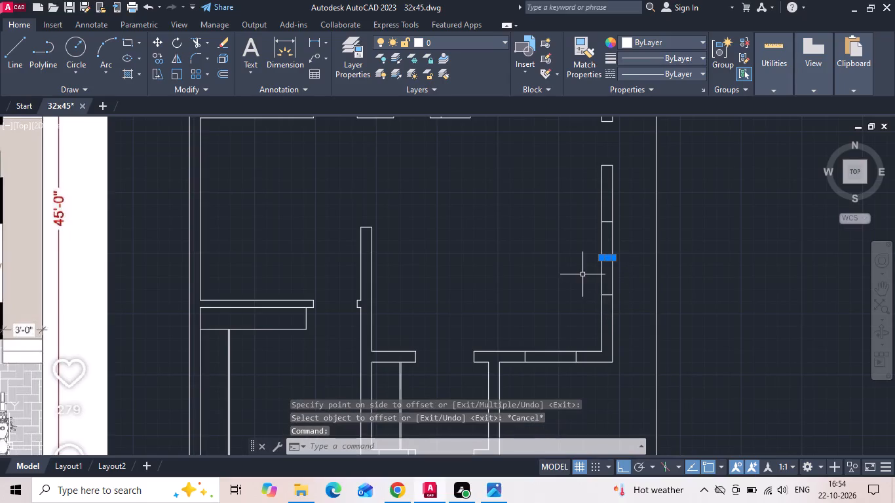
pyautogui.press('Delete')
# Move the south jamb line of the living room's east window 6" to the south.
pyautogui.scroll(-1, 655, 348)
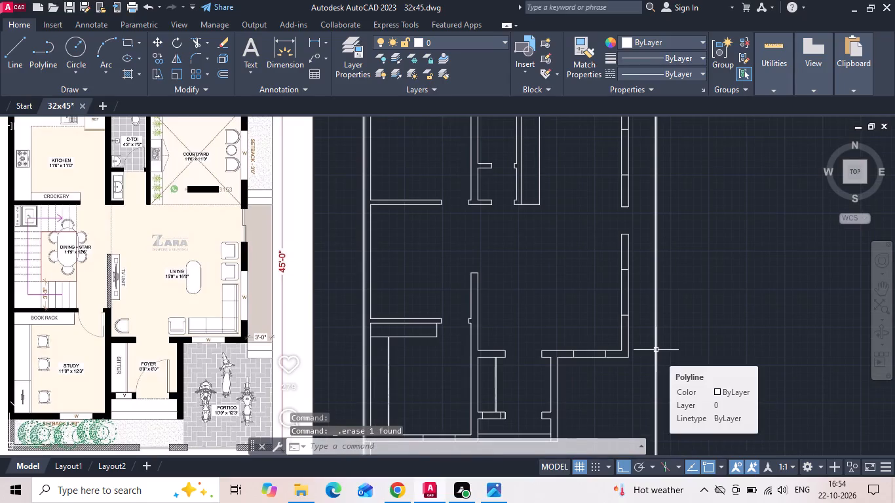
pyautogui.scroll(3, 609, 325)
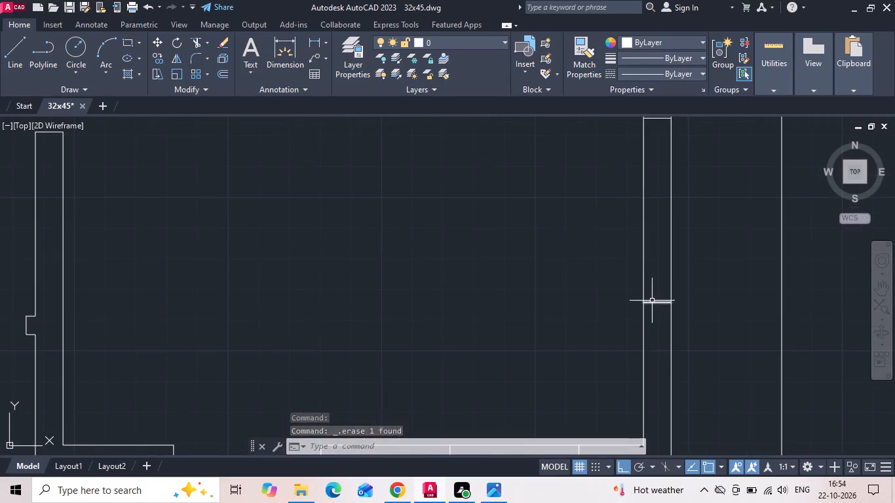
pyautogui.click(652, 301)
pyautogui.rightClick(560, 291)
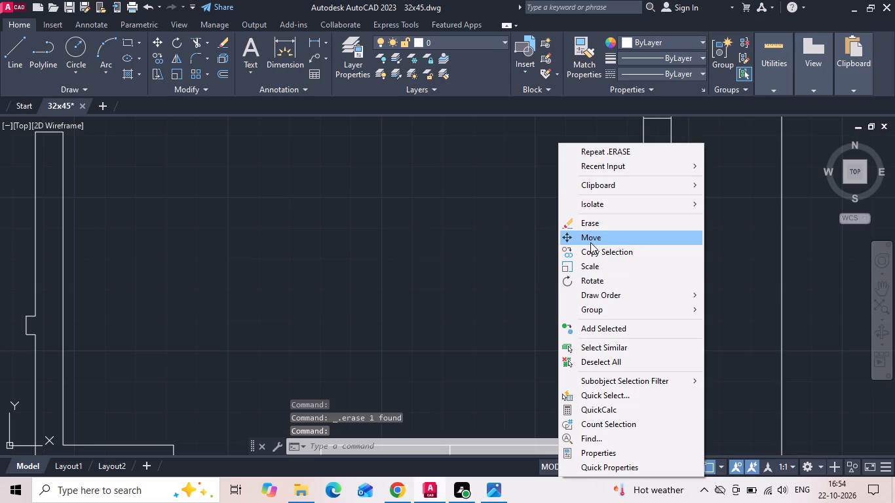
pyautogui.click(590, 242)
pyautogui.moveTo(539, 265); pyautogui.dragTo(537, 312)
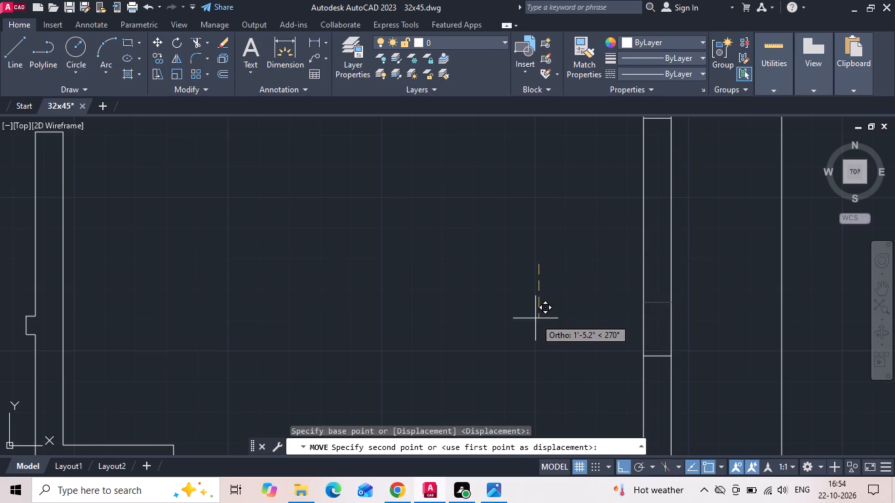
pyautogui.write('6')
pyautogui.press('space')
# Move the north jamb line of the living room's east window 6" to the north.
pyautogui.scroll(-1, 533, 331)
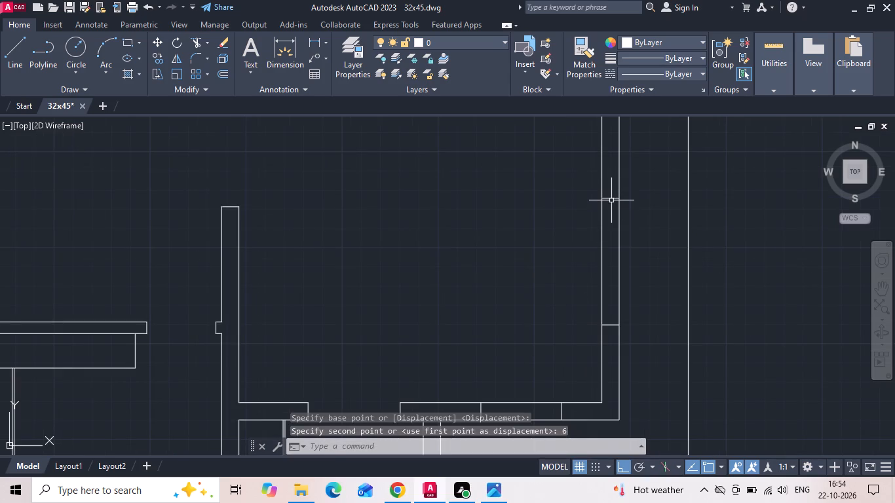
pyautogui.click(610, 201)
pyautogui.click(610, 189)
pyautogui.rightClick(610, 187)
pyautogui.click(633, 234)
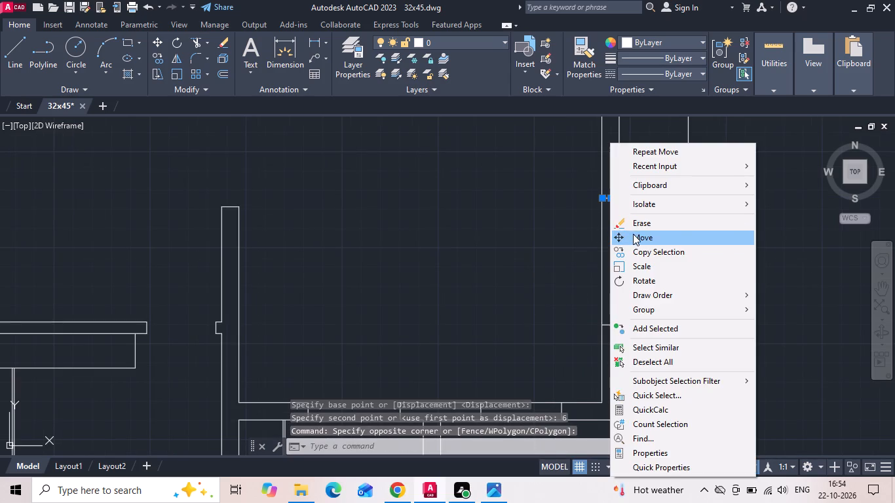
pyautogui.moveTo(481, 284); pyautogui.dragTo(481, 273)
pyautogui.write('6')
pyautogui.press('space')
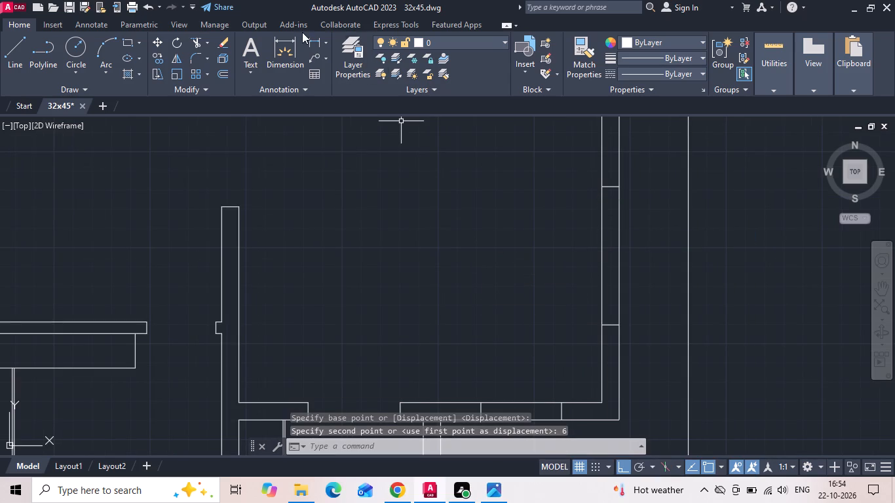
# Measure the living room's east window opening between its two jamb lines with a linear dimension.
pyautogui.click(316, 45)
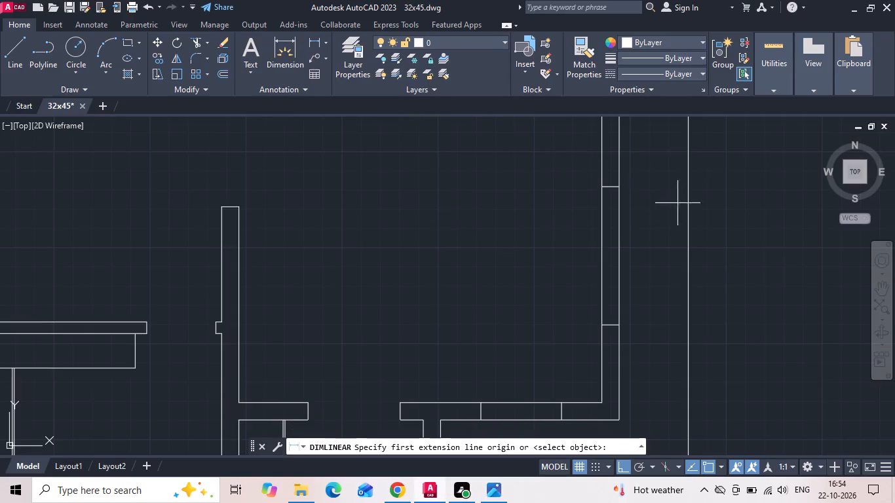
pyautogui.click(624, 186)
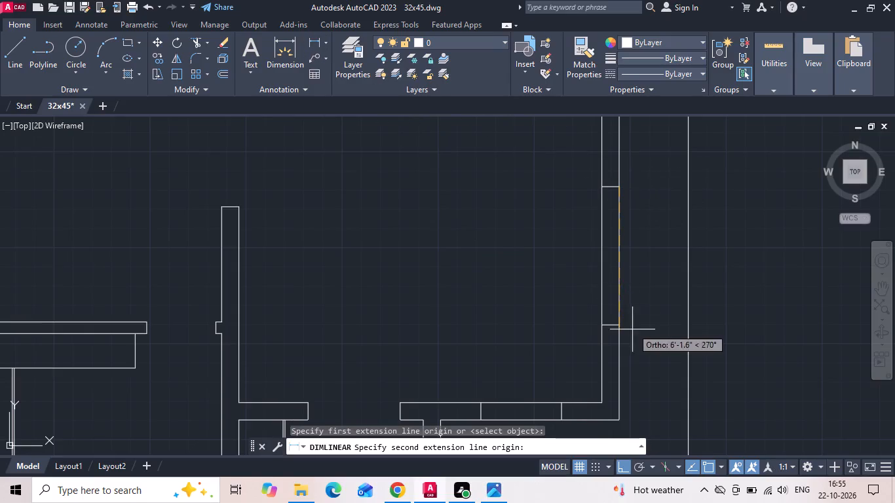
pyautogui.click(618, 326)
pyautogui.press('Escape')
# Move the east jamb line of the courtyard's north window 6" to the east.
pyautogui.scroll(-3, 616, 324)
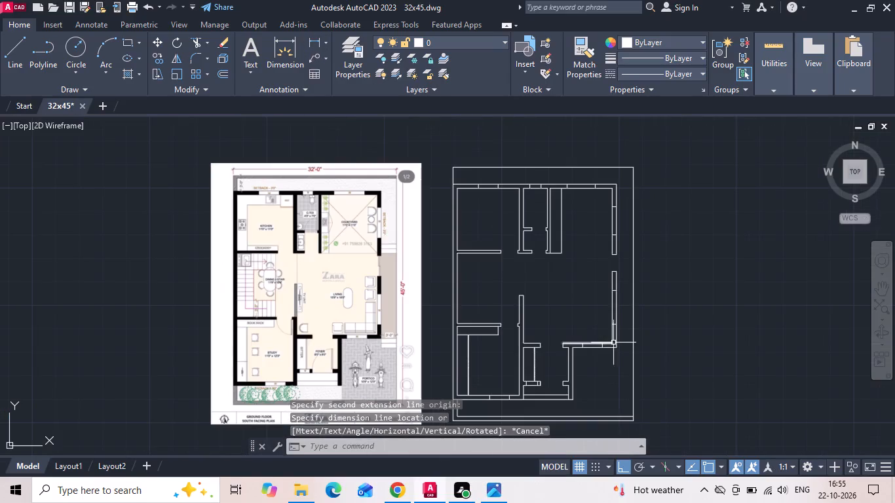
pyautogui.scroll(2, 598, 185)
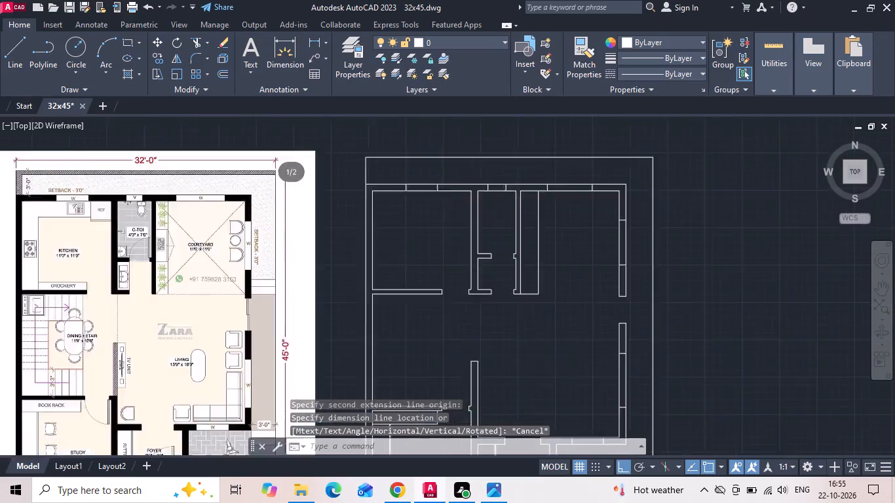
pyautogui.scroll(2, 582, 181)
pyautogui.click(619, 202)
pyautogui.scroll(-1, 655, 214)
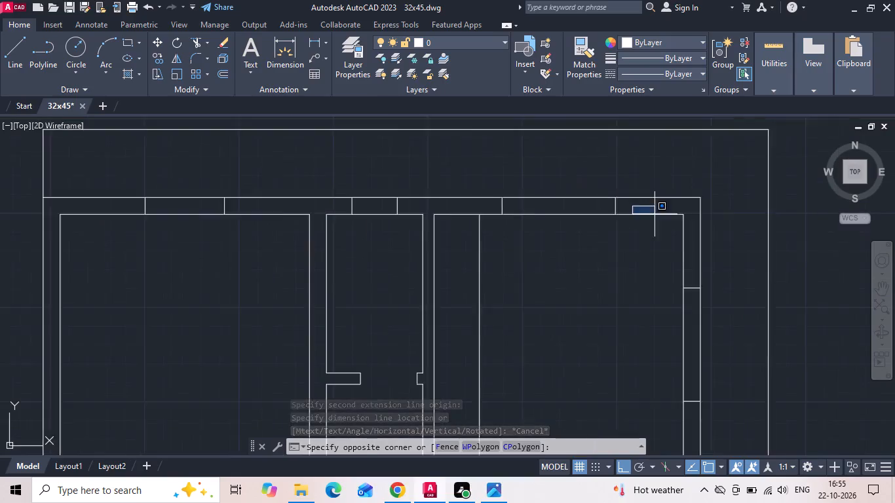
pyautogui.scroll(-2, 655, 214)
pyautogui.scroll(3, 643, 204)
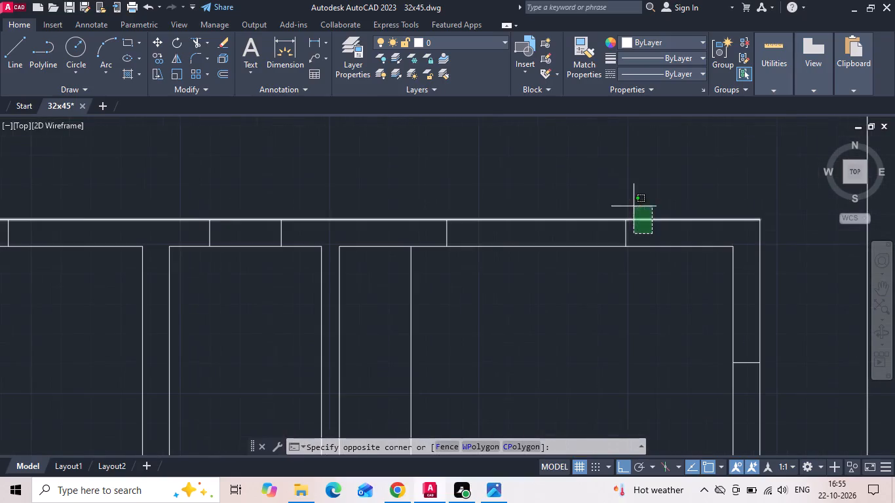
pyautogui.click(595, 225)
pyautogui.rightClick(595, 225)
pyautogui.click(611, 238)
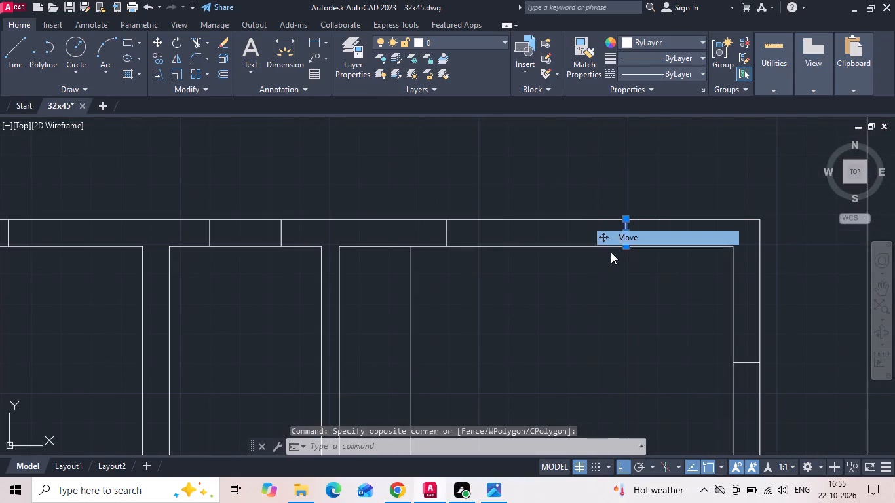
pyautogui.click(617, 305)
pyautogui.write('6')
pyautogui.press('space')
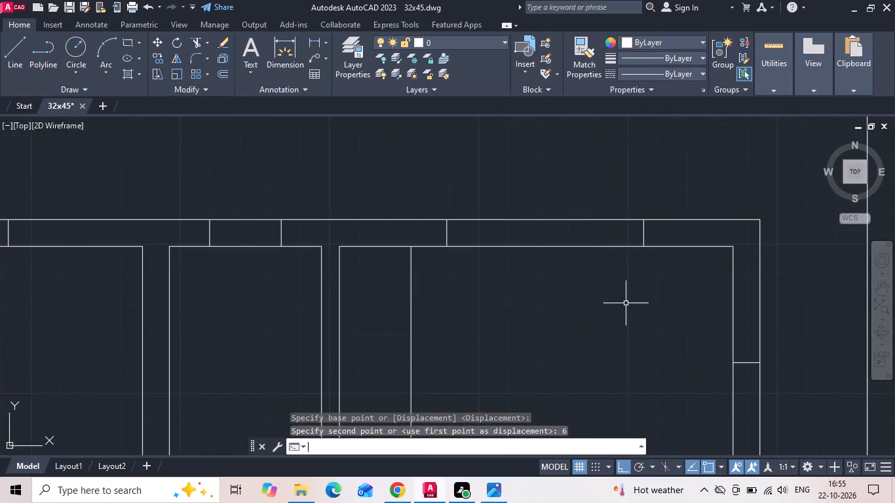
# Move the west jamb line of the courtyard's north window 6" to the west.
pyautogui.click(453, 234)
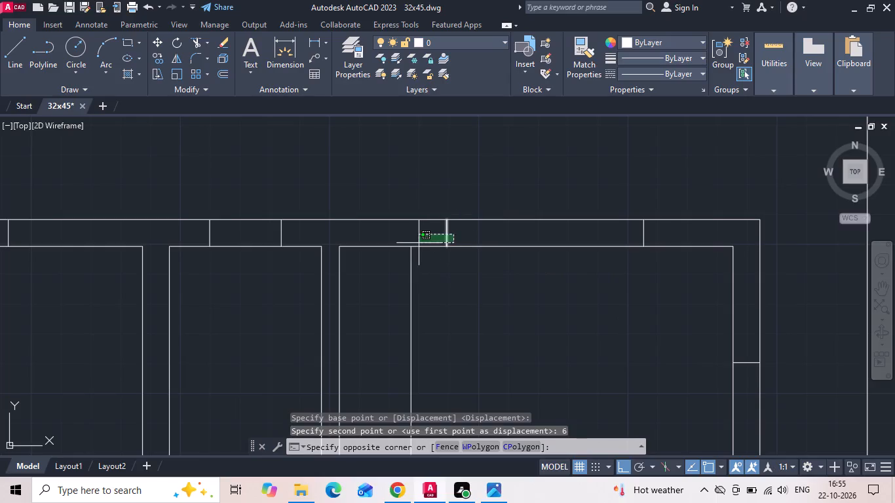
pyautogui.click(418, 238)
pyautogui.rightClick(419, 237)
pyautogui.click(468, 234)
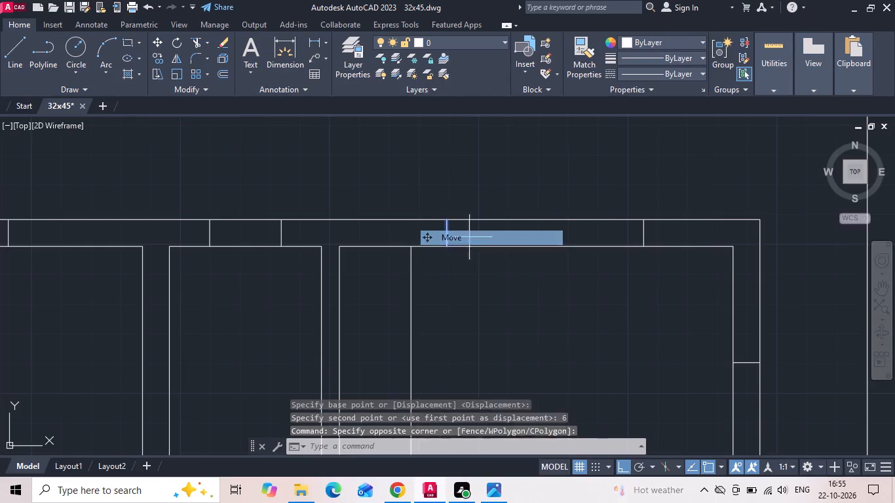
pyautogui.moveTo(593, 310); pyautogui.dragTo(581, 306)
pyautogui.write('6')
pyautogui.press('space')
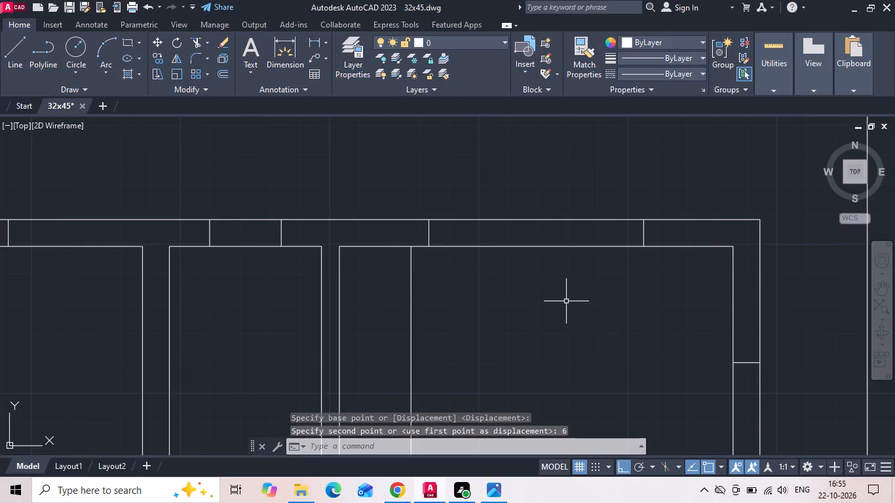
pyautogui.scroll(-2, 569, 290)
pyautogui.moveTo(507, 285); pyautogui.dragTo(544, 272, button='middle')
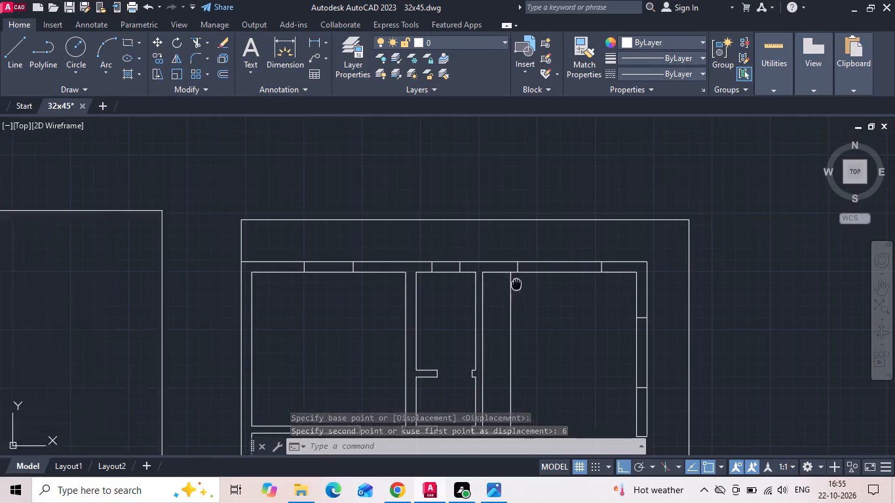
# Save the drawing.
pyautogui.moveTo(544, 272); pyautogui.dragTo(596, 261, button='middle')
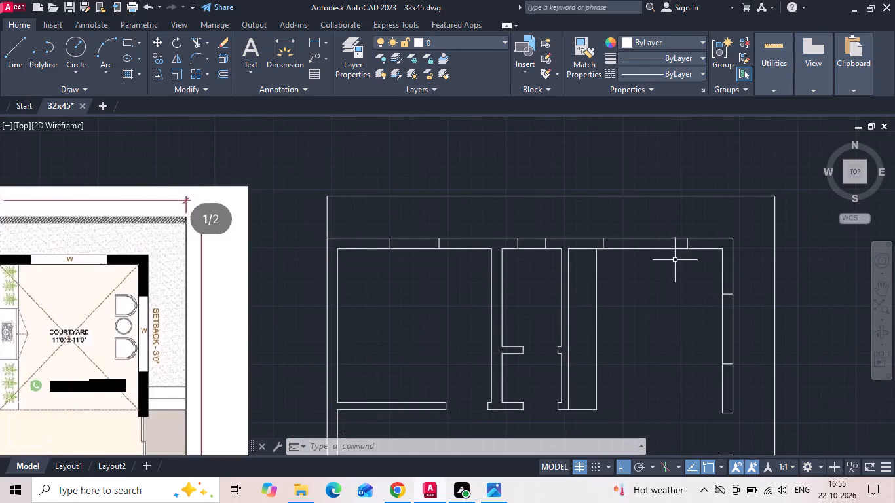
pyautogui.hotkey('ctrl', 's')
pyautogui.hotkey('ctrl', 's')
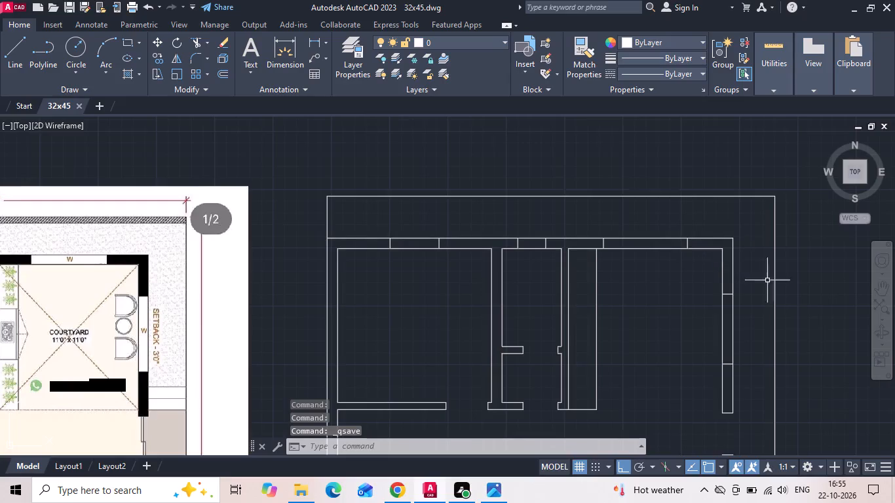
# Trim the short line closing the south end of the courtyard's planter strip.
pyautogui.moveTo(579, 272); pyautogui.dragTo(573, 216, button='middle')
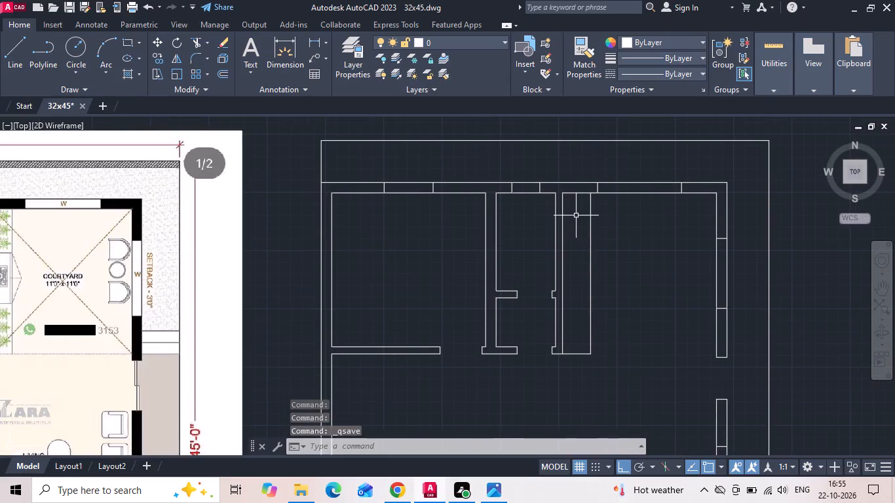
pyautogui.moveTo(592, 281); pyautogui.dragTo(620, 263, button='middle')
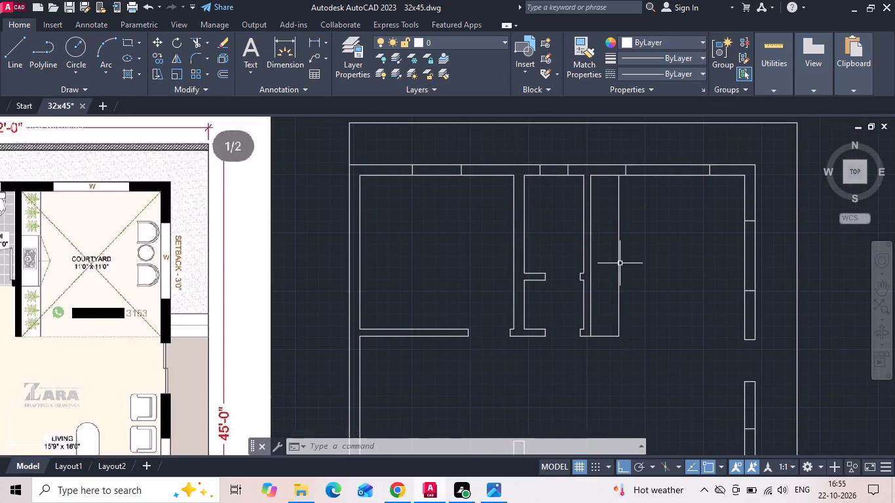
pyautogui.moveTo(620, 263); pyautogui.dragTo(624, 239, button='middle')
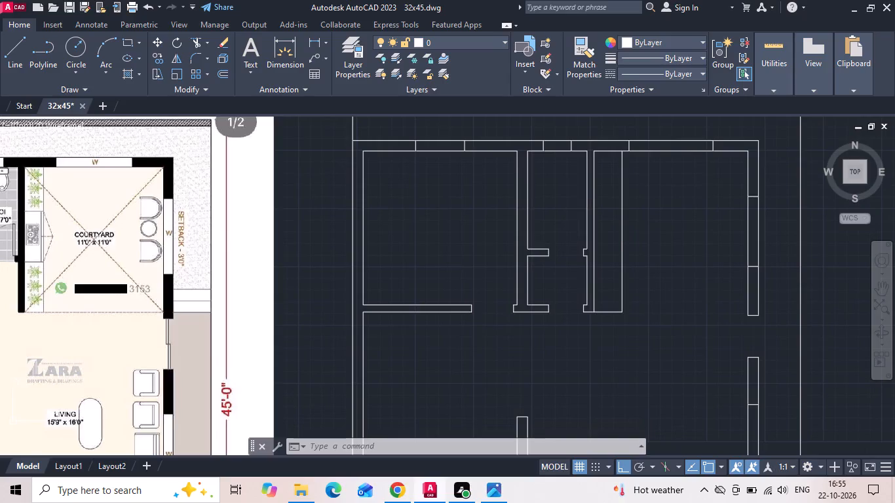
pyautogui.click(609, 313)
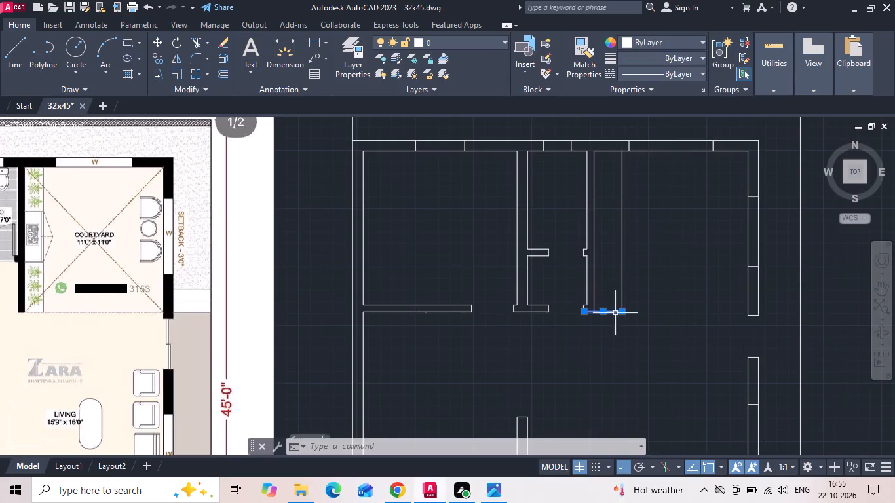
pyautogui.press('Escape')
pyautogui.scroll(1, 613, 318)
pyautogui.write('tr')
pyautogui.press('space')
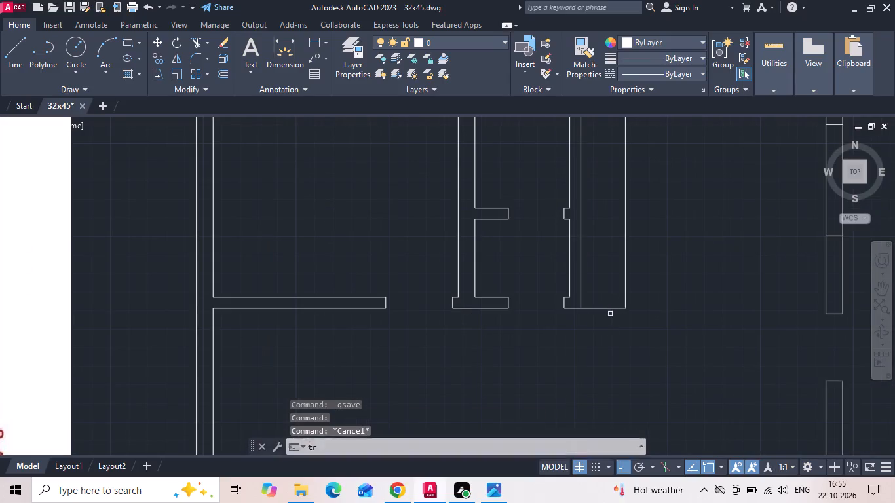
pyautogui.moveTo(610, 310); pyautogui.dragTo(609, 286)
pyautogui.press('Escape')
# Draw a horizontal line along the courtyard's south edge, from its west wall to the inner face of the east wall.
pyautogui.press('l')
pyautogui.press('space')
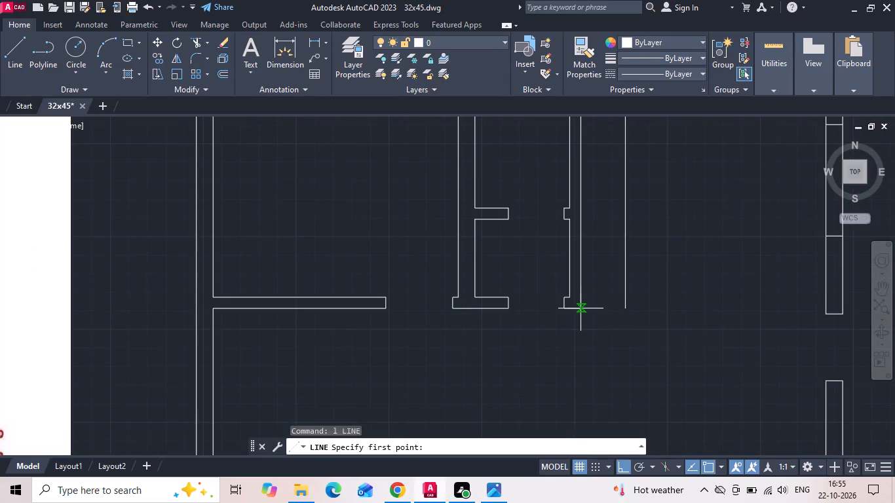
pyautogui.moveTo(584, 308); pyautogui.dragTo(591, 310)
pyautogui.moveTo(650, 310); pyautogui.dragTo(540, 316, button='middle')
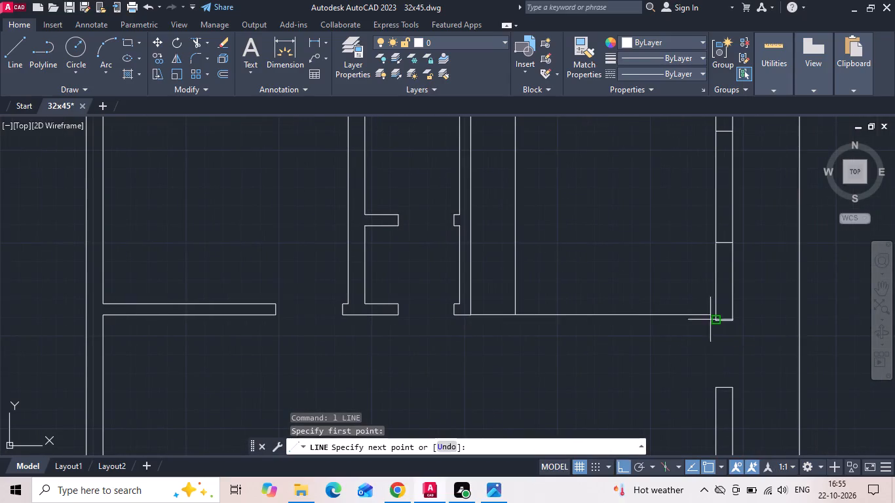
pyautogui.scroll(1, 710, 321)
pyautogui.click(723, 312)
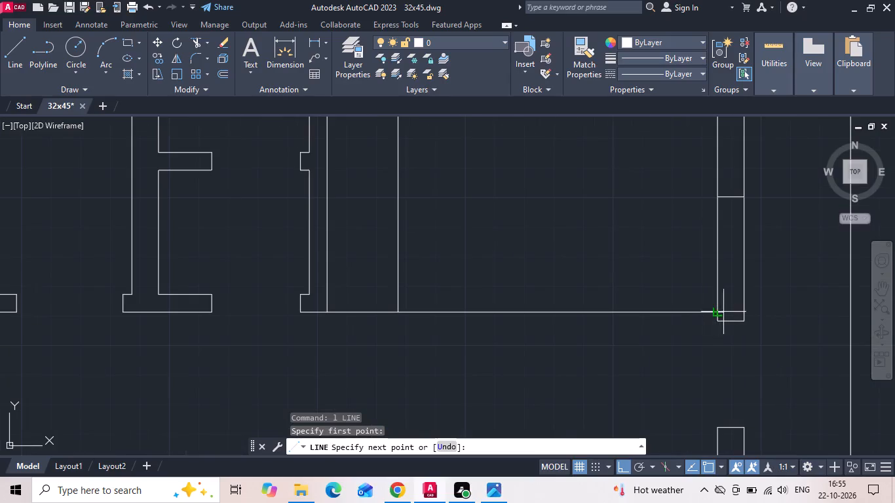
pyautogui.press('Escape')
pyautogui.scroll(-2, 649, 333)
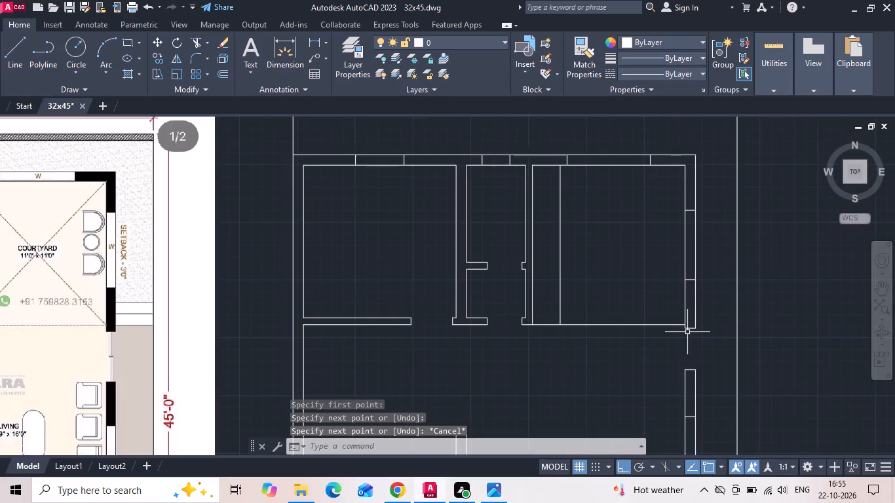
# Draw two crossing diagonal lines between the opposite inner corners of the courtyard.
pyautogui.scroll(2, 687, 332)
pyautogui.write('l')
pyautogui.press('space')
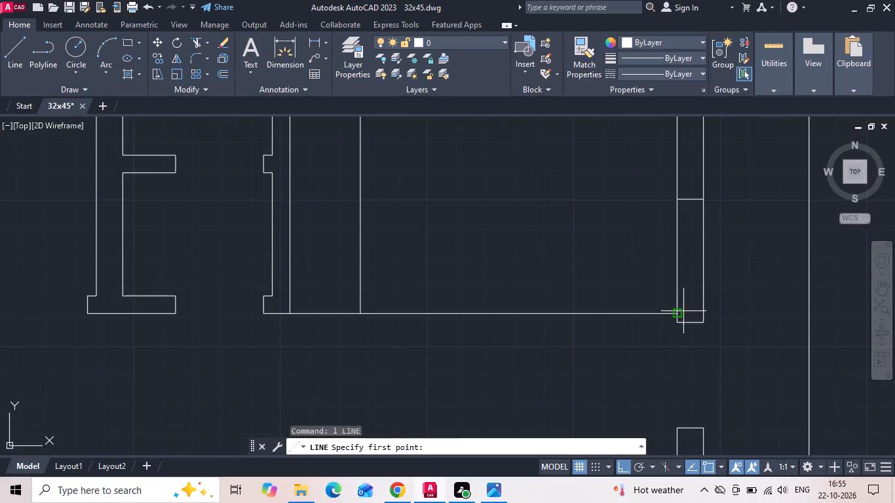
pyautogui.click(679, 310)
pyautogui.scroll(-3, 625, 354)
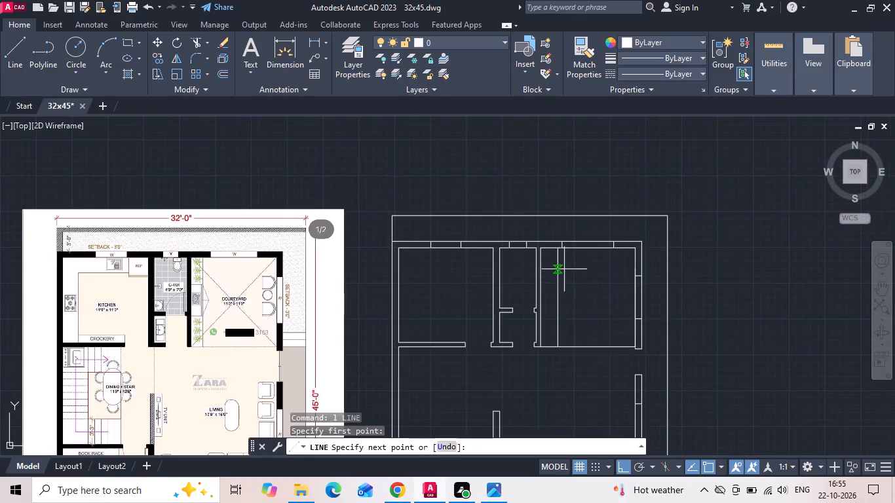
pyautogui.scroll(2, 564, 269)
pyautogui.click(506, 216)
pyautogui.press('space')
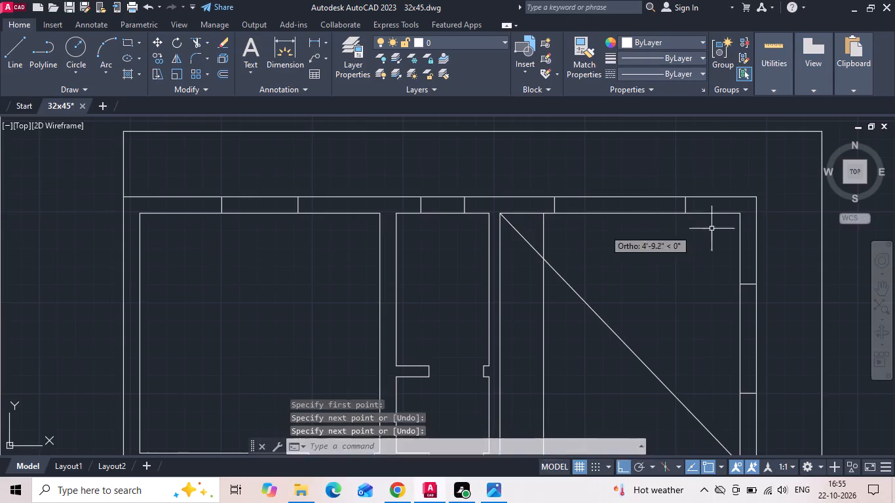
pyautogui.press('space')
pyautogui.click(740, 214)
pyautogui.scroll(-1, 691, 226)
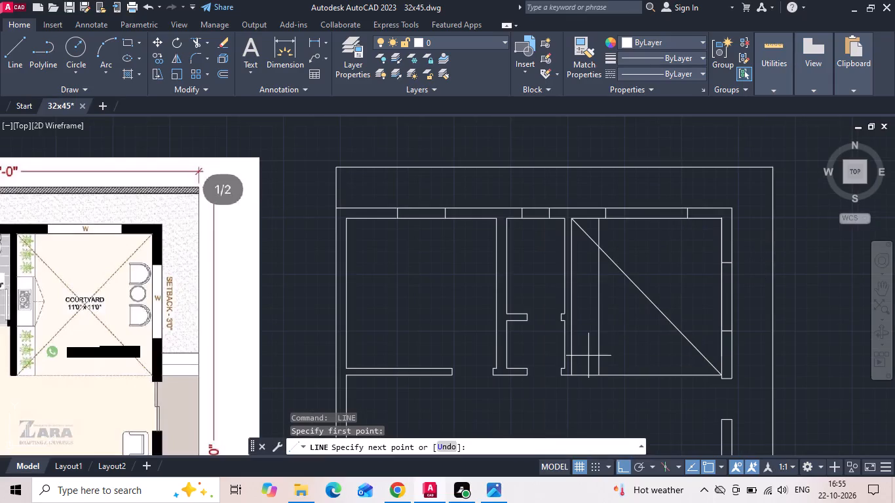
pyautogui.click(577, 375)
pyautogui.press('Escape')
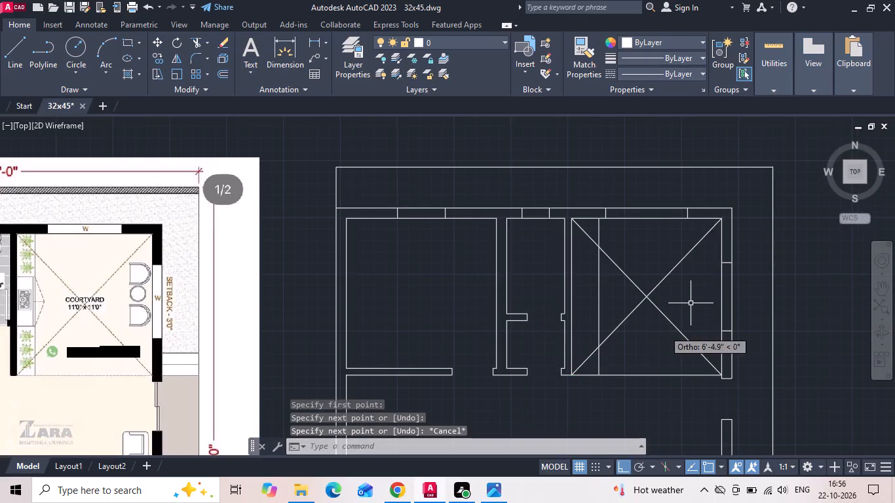
pyautogui.press('Escape')
# Save the drawing with the courtyard lines added.
pyautogui.hotkey('ctrl', 's')
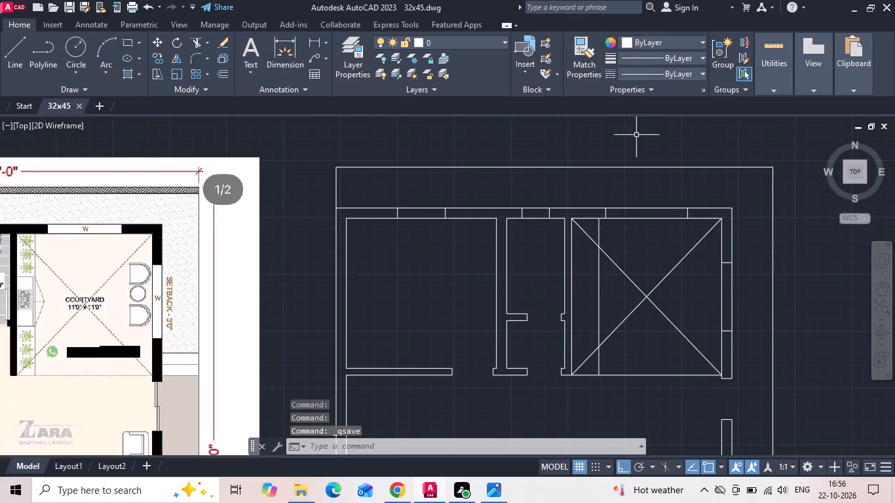
# Load the ACAD_ISO02W100 ISO dash linetype into the drawing.
pyautogui.click(640, 75)
pyautogui.click(640, 133)
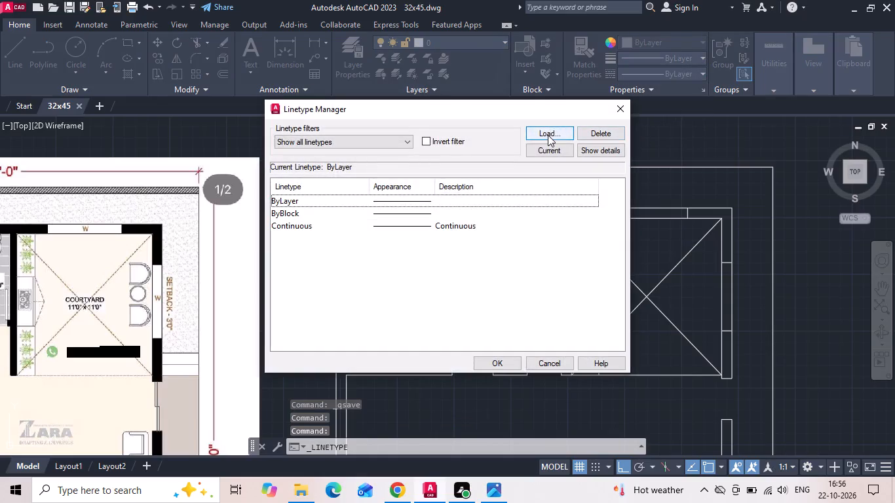
pyautogui.click(548, 135)
pyautogui.click(512, 219)
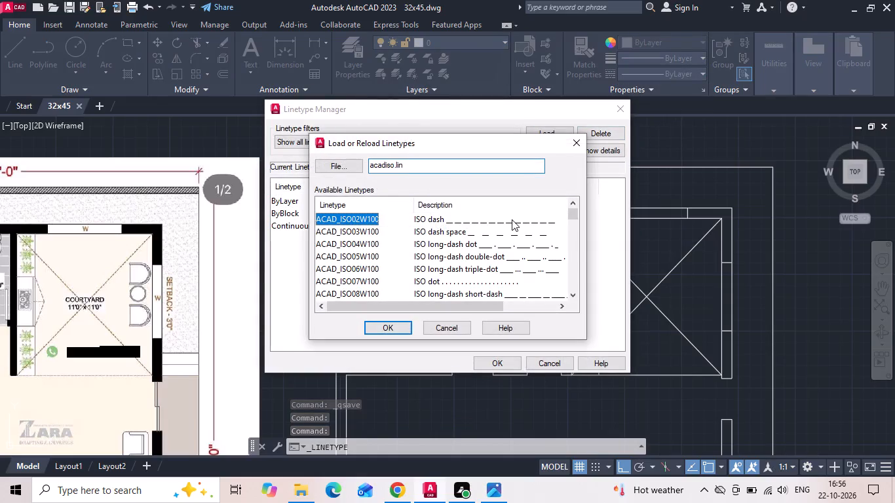
pyautogui.click(384, 325)
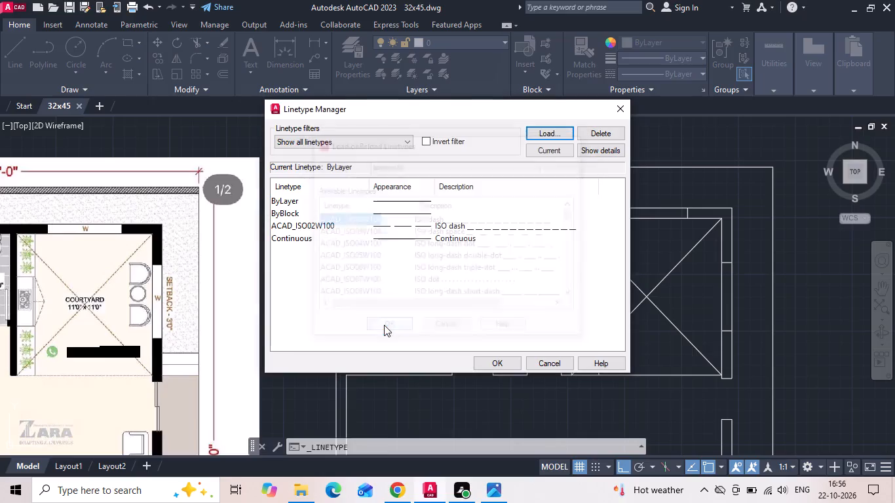
pyautogui.click(470, 223)
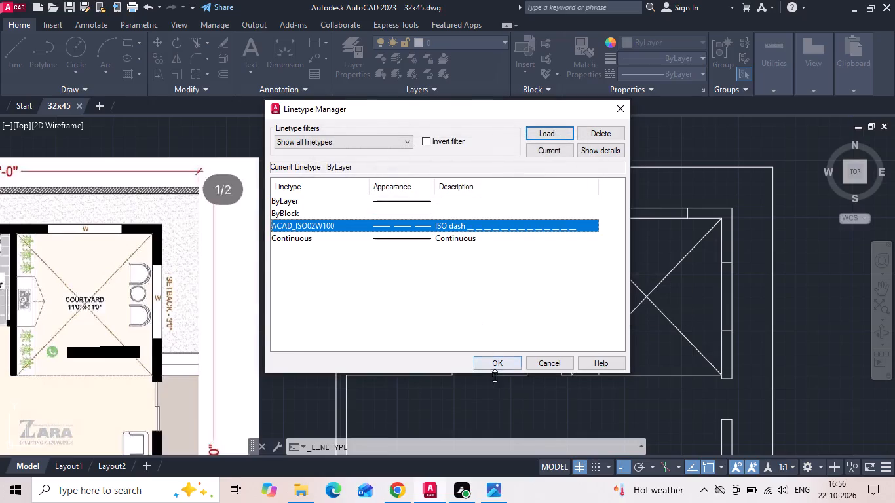
pyautogui.click(498, 358)
# Assign the ACAD_ISO02W100 linetype to the courtyard's two diagonals and its south edge line.
pyautogui.moveTo(696, 303); pyautogui.dragTo(601, 317)
pyautogui.click(620, 293)
pyautogui.moveTo(644, 347); pyautogui.dragTo(632, 402)
pyautogui.click(629, 404)
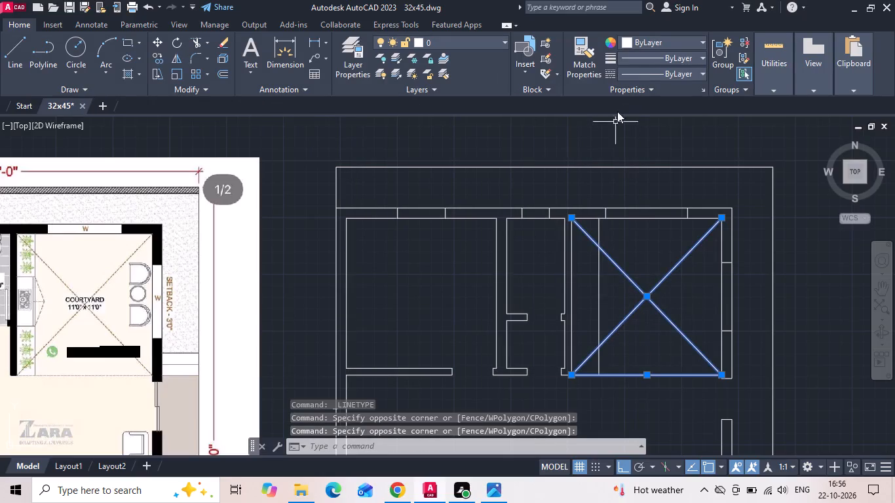
pyautogui.click(644, 74)
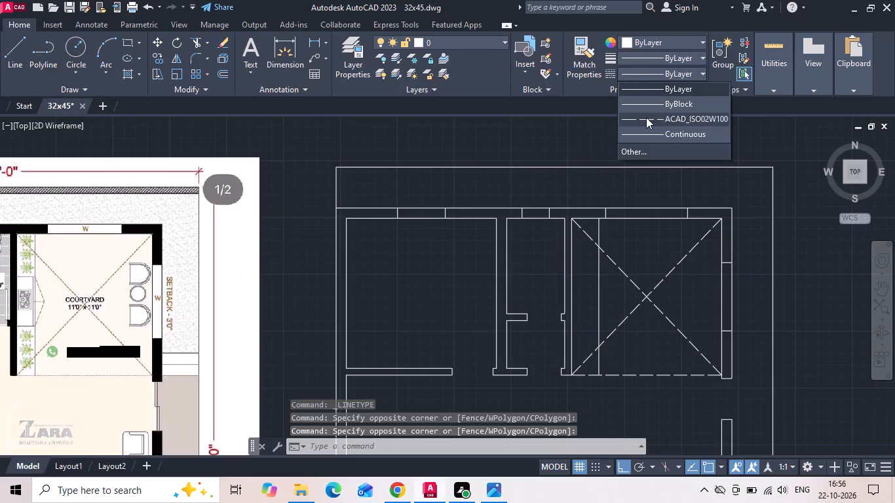
pyautogui.click(646, 117)
# Set the linetype scale of the courtyard's two diagonals and south edge line to 0.1, and change it to 0.2.
pyautogui.rightClick(662, 284)
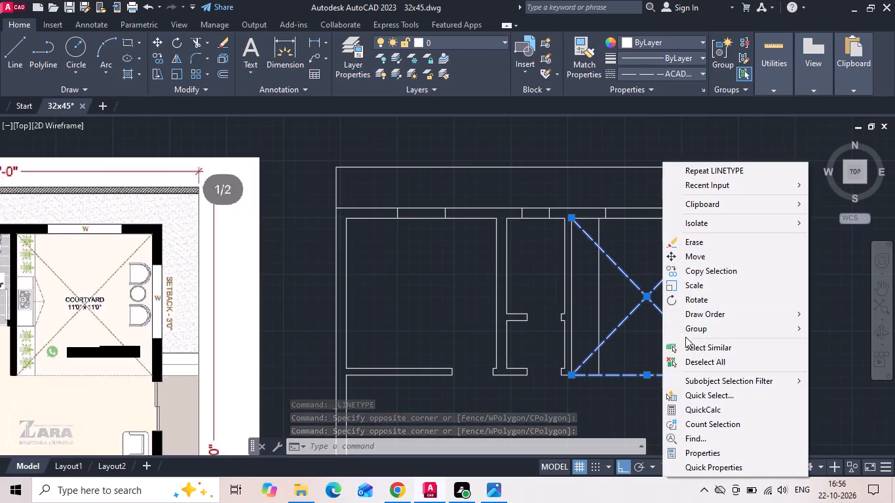
pyautogui.click(700, 456)
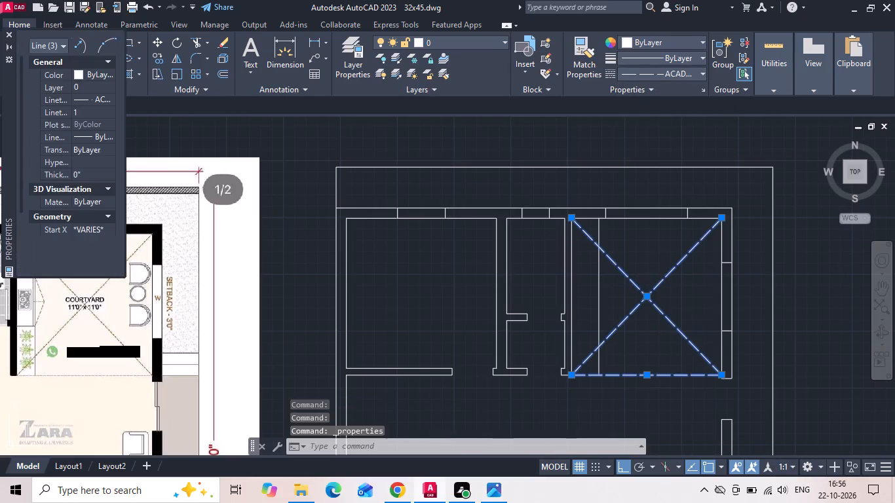
pyautogui.click(85, 111)
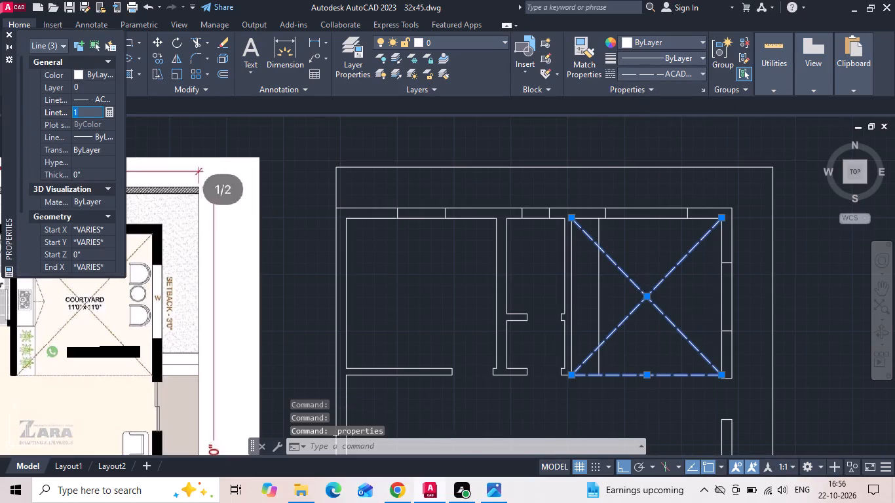
pyautogui.write('.1')
pyautogui.press('Return')
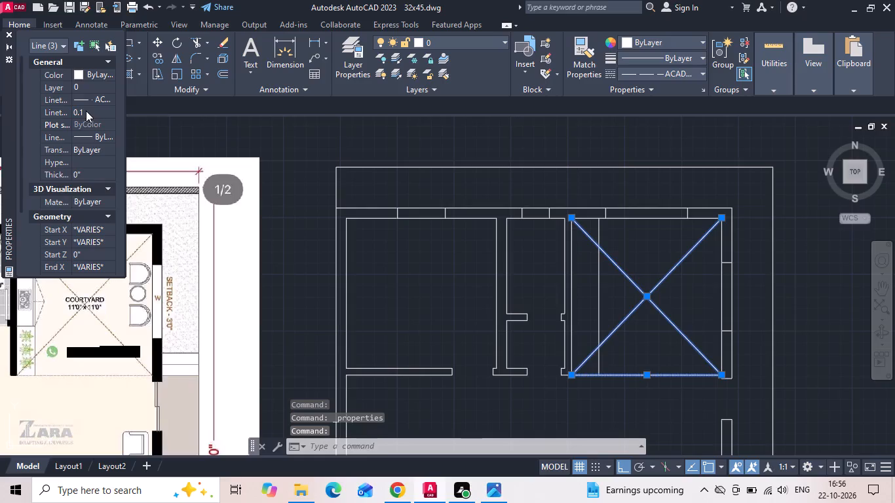
pyautogui.scroll(2, 523, 324)
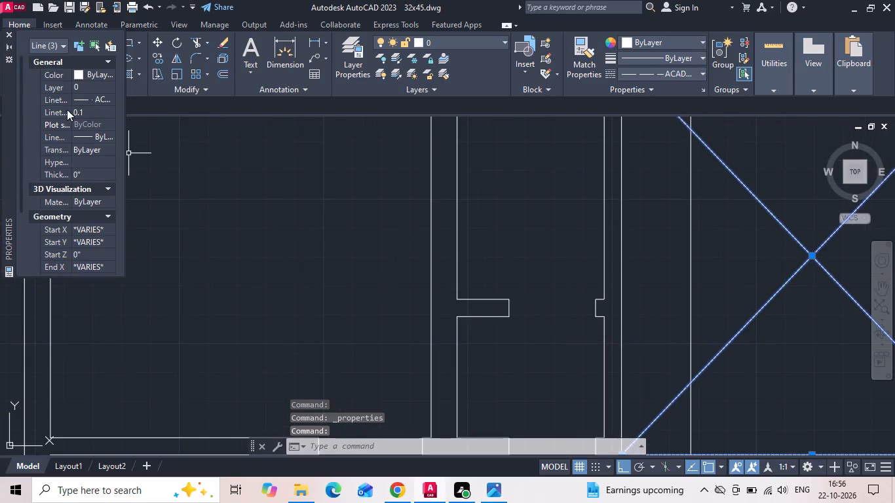
pyautogui.click(98, 115)
pyautogui.write('.2')
pyautogui.press('Return')
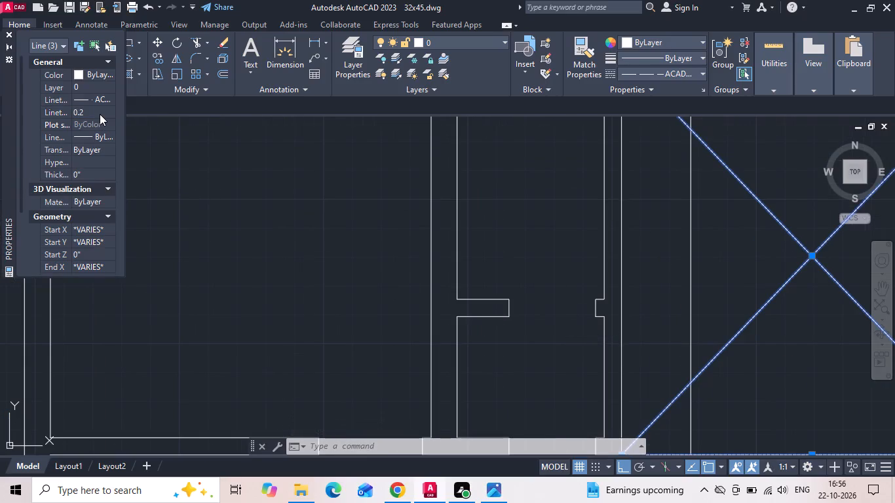
pyautogui.press('Escape')
pyautogui.press('Escape')
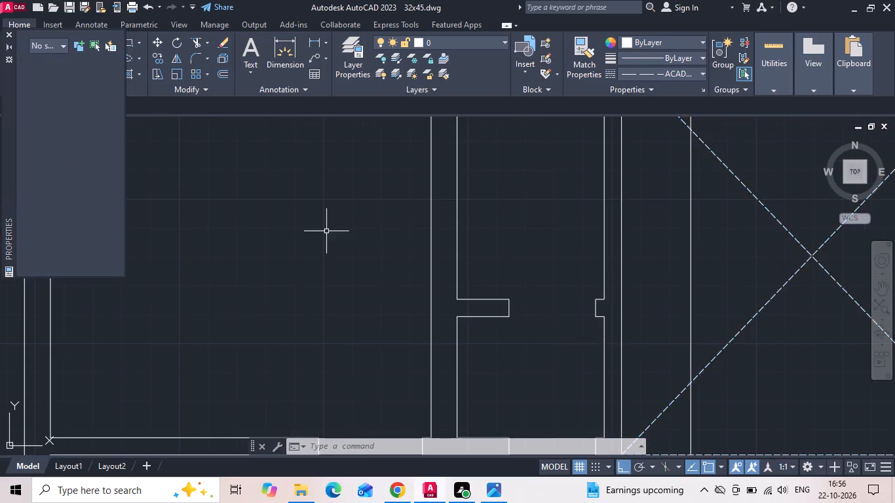
pyautogui.click(12, 36)
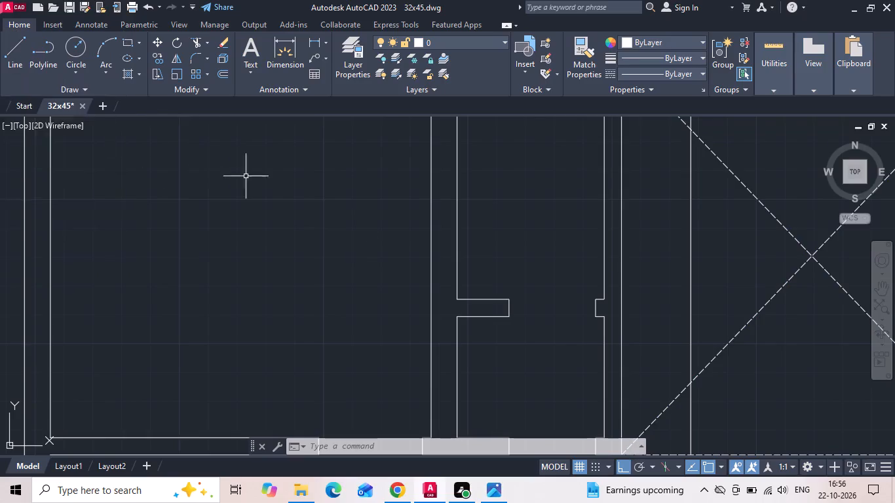
# Start a multiline text box inside the dining and stair area with a text height of 6".
pyautogui.scroll(-3, 271, 181)
pyautogui.moveTo(351, 229); pyautogui.dragTo(476, 217, button='middle')
pyautogui.scroll(1, 531, 200)
pyautogui.scroll(-1, 536, 210)
pyautogui.scroll(3, 244, 202)
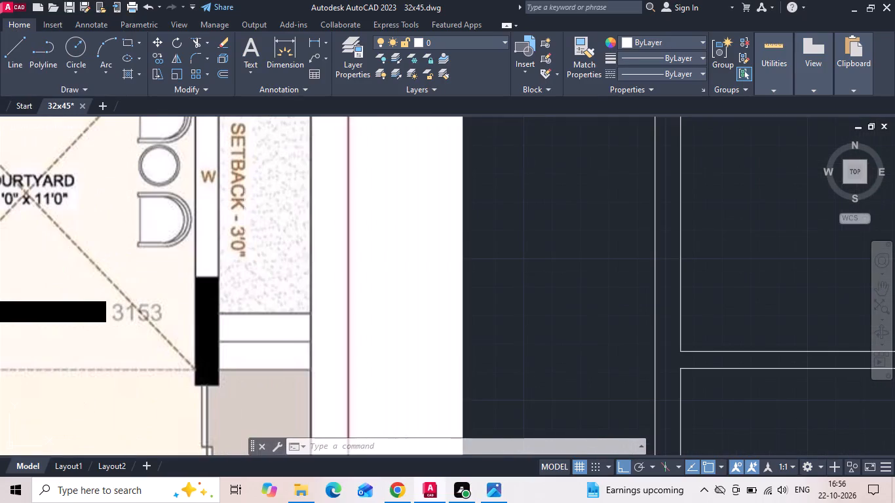
pyautogui.scroll(-2, 246, 224)
pyautogui.moveTo(282, 276); pyautogui.dragTo(303, 252, button='middle')
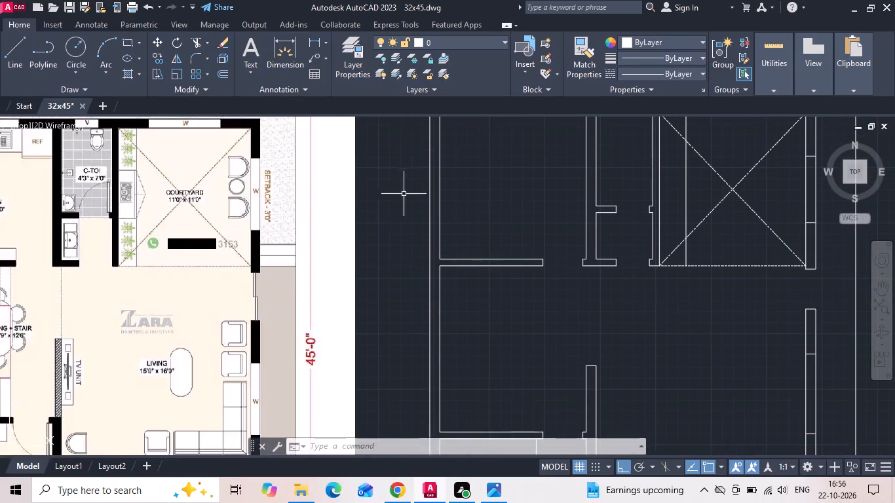
pyautogui.scroll(-1, 411, 192)
pyautogui.moveTo(436, 276); pyautogui.dragTo(446, 231, button='middle')
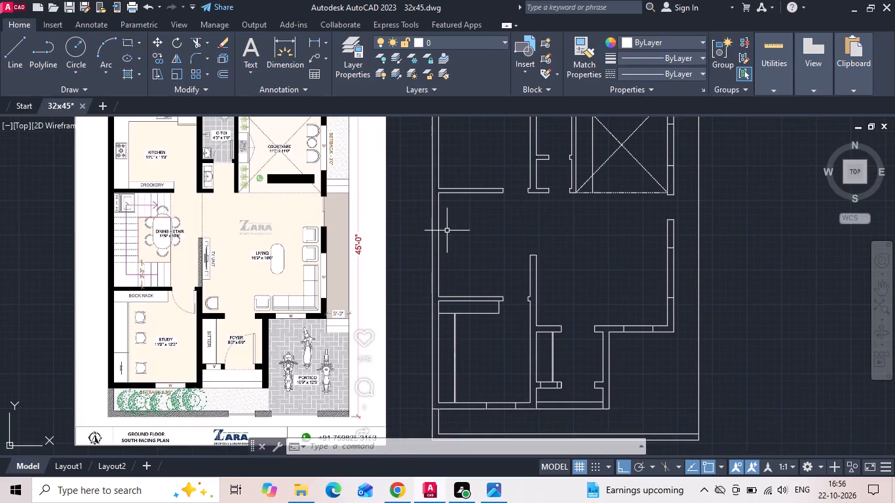
pyautogui.write('te')
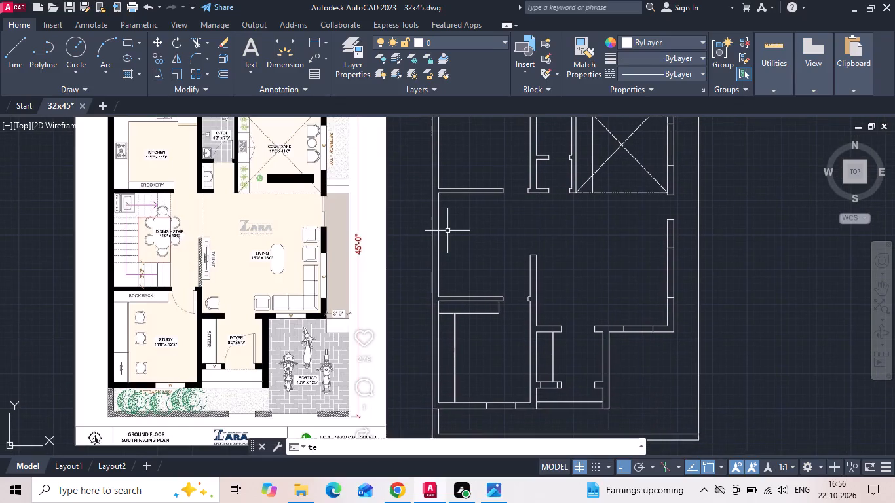
pyautogui.press('Escape')
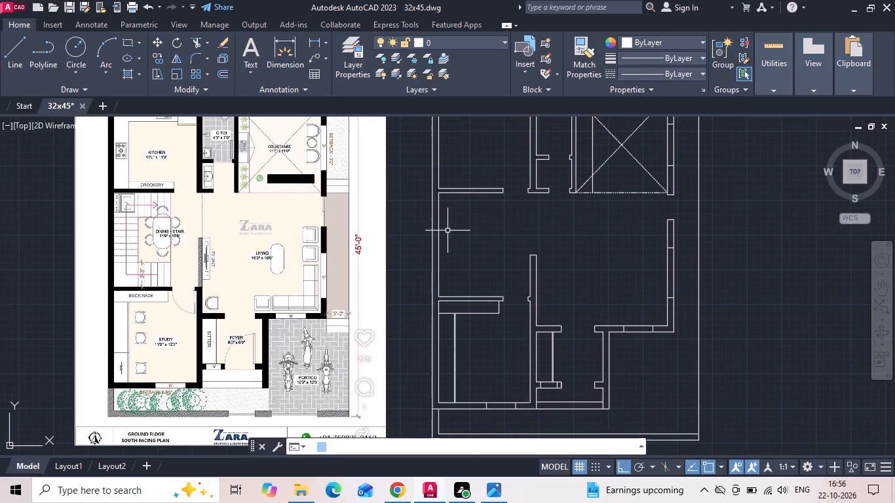
pyautogui.write('mtext')
pyautogui.press('space')
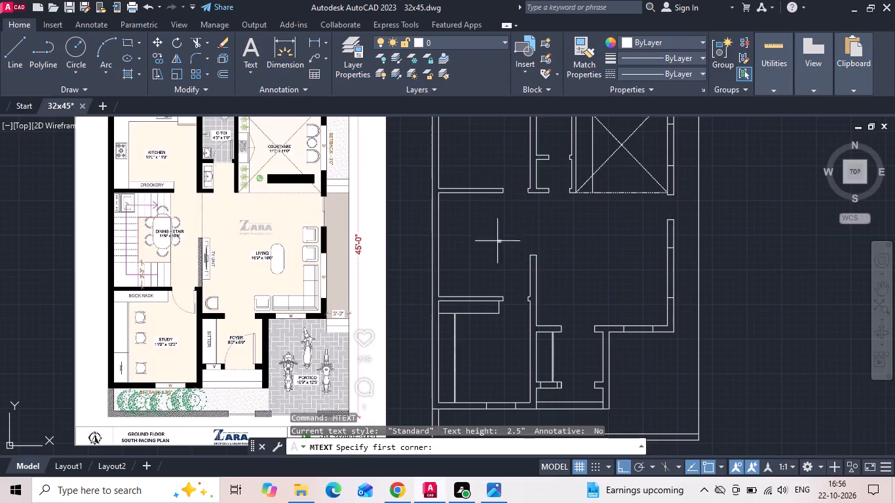
pyautogui.click(459, 231)
pyautogui.click(510, 252)
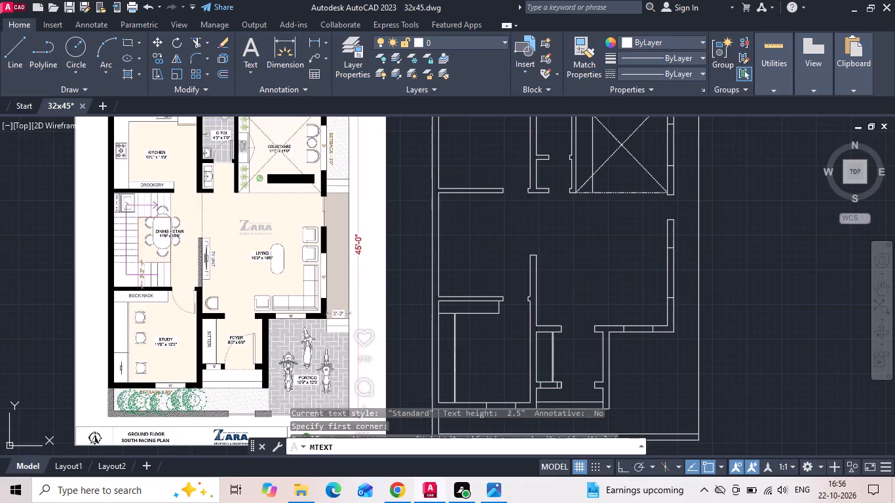
pyautogui.scroll(2, 206, 237)
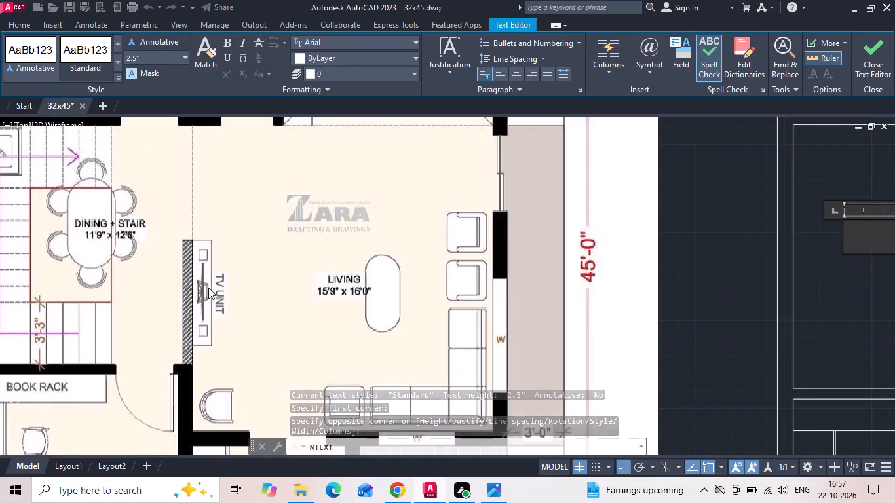
pyautogui.scroll(-1, 212, 305)
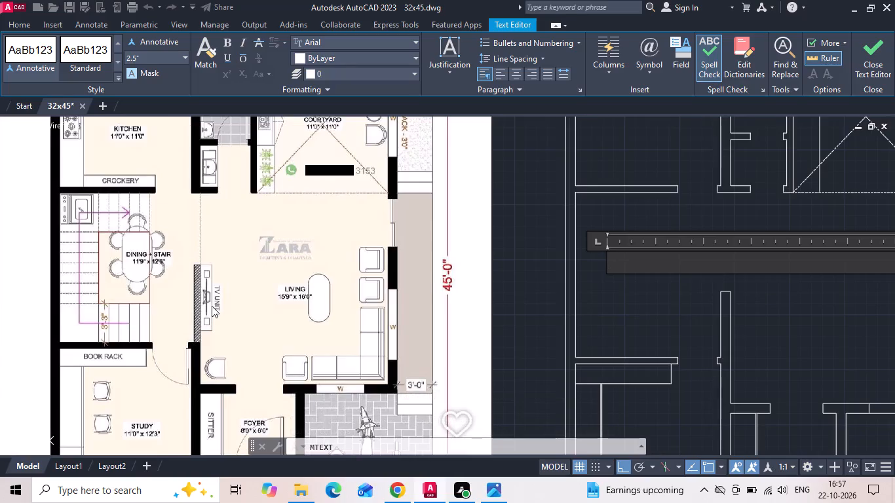
pyautogui.click(147, 56)
pyautogui.press('BackSpace')
pyautogui.write('6"')
pyautogui.press('Return')
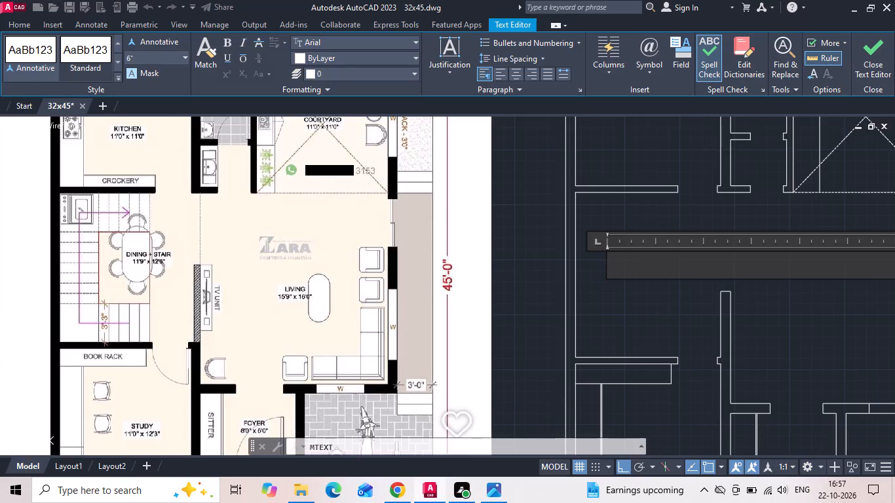
# Enter the room label DINING+STAIR with 11'9"X12'6" on a second line, and finish the text.
pyautogui.write('DINING')
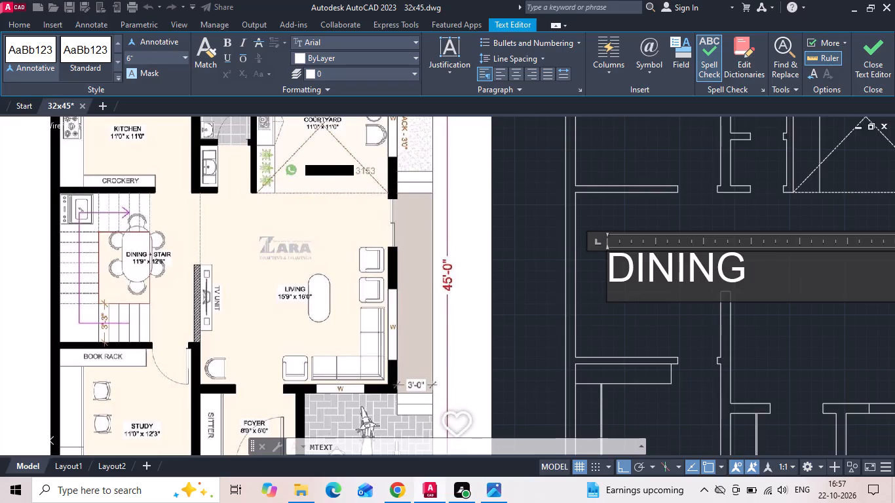
pyautogui.press('+')
pyautogui.write('STAIE')
pyautogui.press('BackSpace')
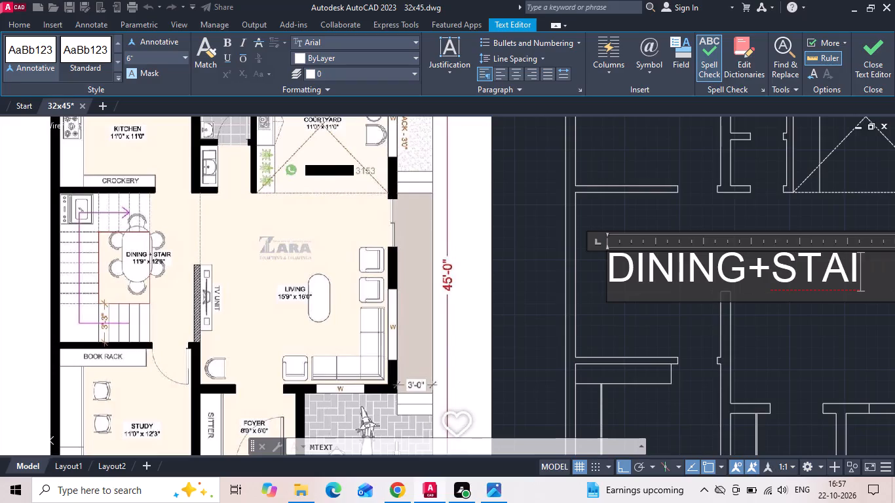
pyautogui.press('r')
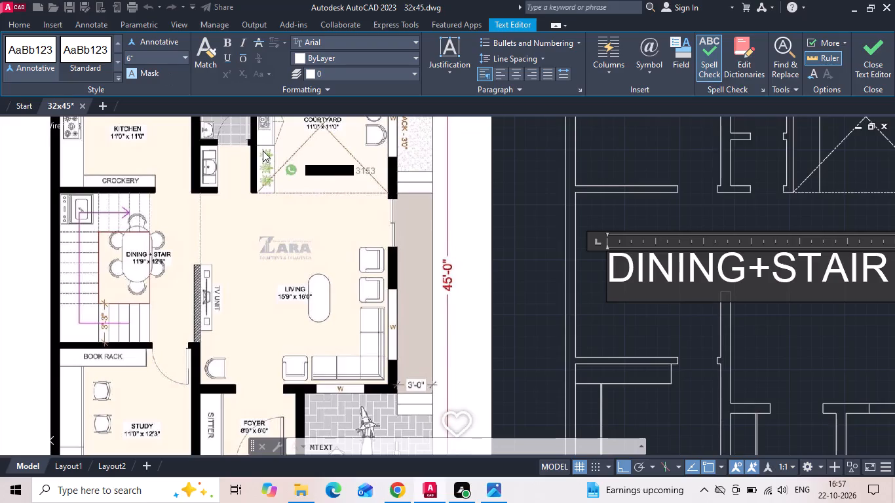
pyautogui.press('Return')
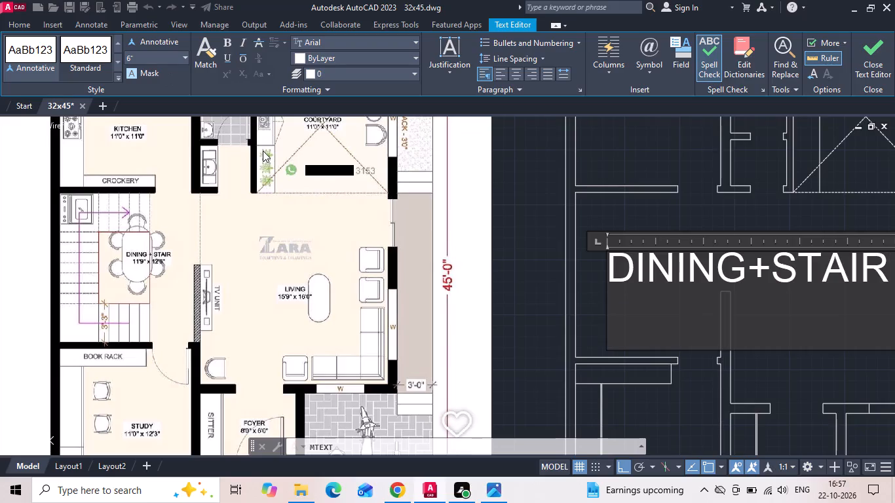
pyautogui.write("11'9")
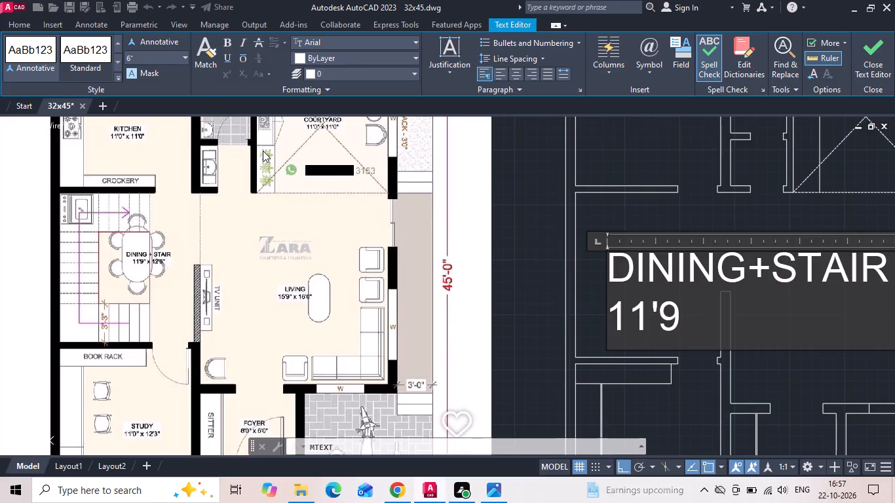
pyautogui.write('"X')
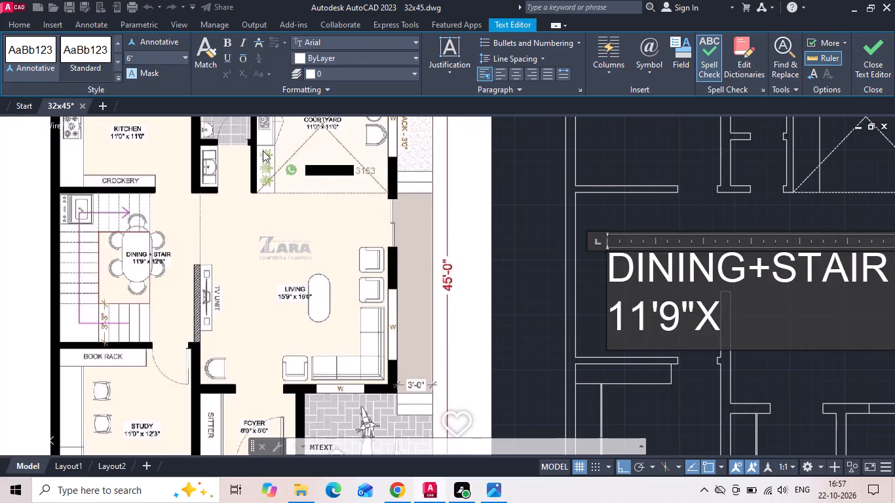
pyautogui.write('12\'6"')
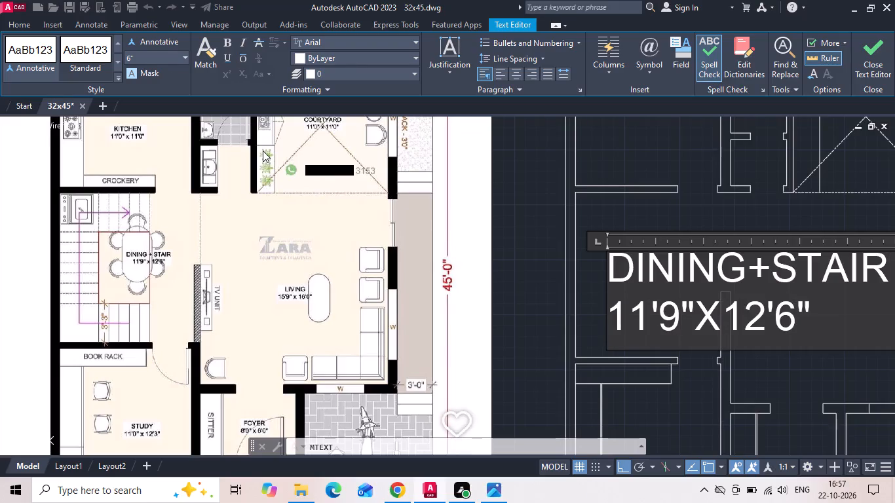
pyautogui.scroll(-1, 132, 229)
pyautogui.click(598, 302)
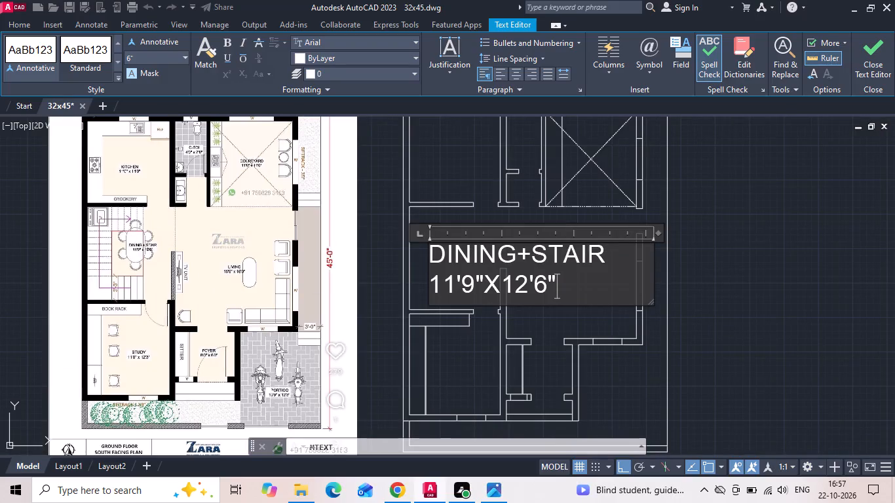
pyautogui.click(820, 301)
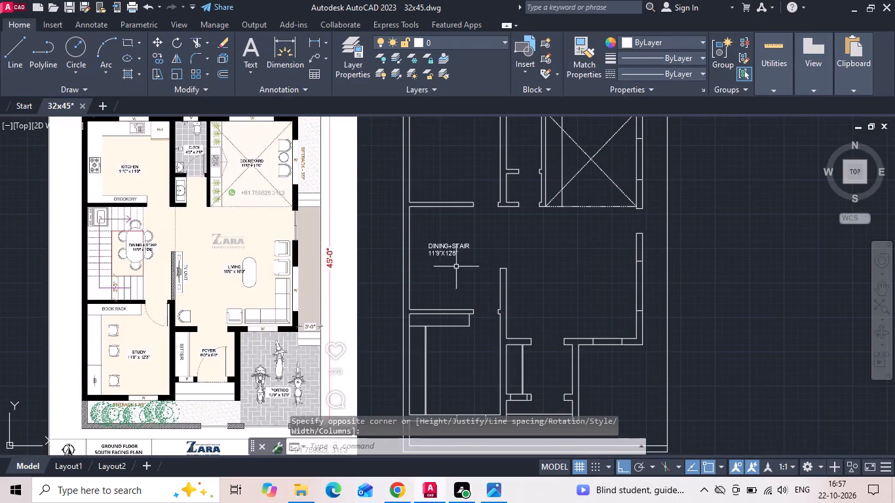
# Move the DINING+STAIR label straight down about 5" within the room.
pyautogui.scroll(1, 428, 261)
pyautogui.click(429, 253)
pyautogui.click(427, 240)
pyautogui.rightClick(427, 240)
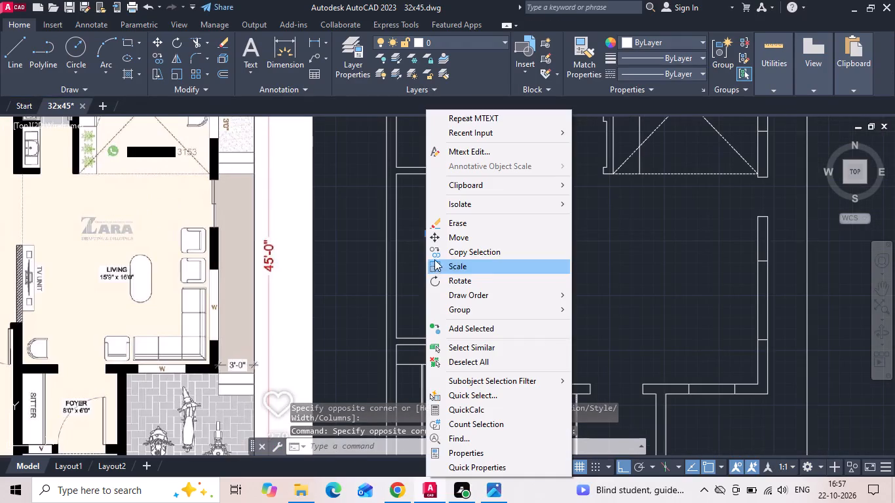
pyautogui.click(458, 238)
pyautogui.scroll(1, 446, 252)
pyautogui.moveTo(445, 281); pyautogui.dragTo(447, 288)
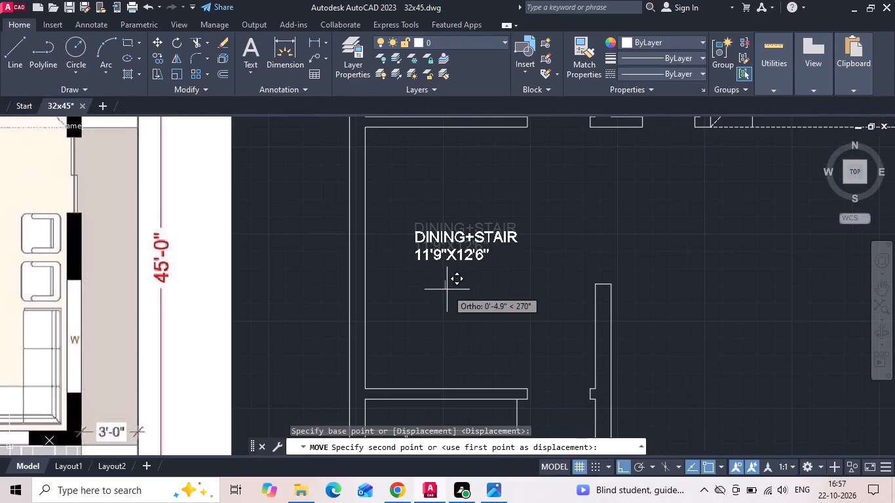
pyautogui.click(447, 290)
pyautogui.moveTo(417, 294); pyautogui.dragTo(505, 275, button='middle')
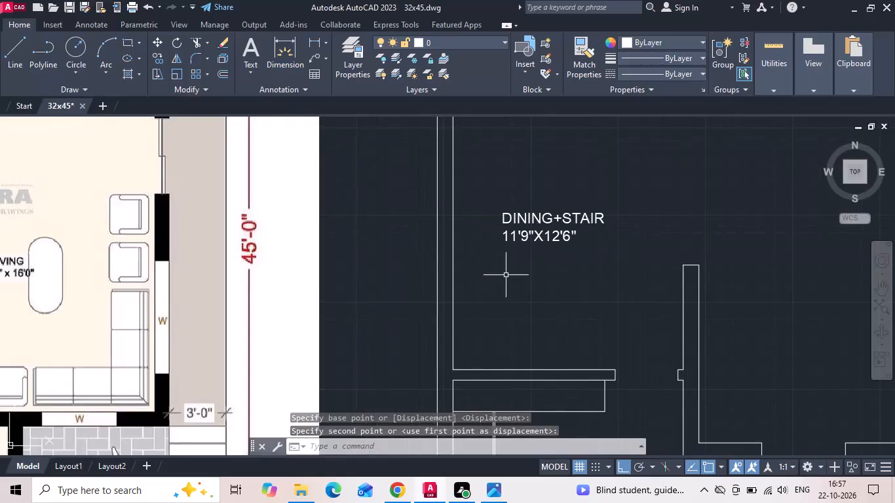
# Save the drawing with the dining and stair label added.
pyautogui.hotkey('ctrl', 's')
pyautogui.hotkey('ctrl', 's')
# Offset the dining and stair room's west, south and north inner wall lines 3'3" inward for the staircase outline.
pyautogui.scroll(-1, 510, 280)
pyautogui.moveTo(217, 286); pyautogui.dragTo(360, 272, button='middle')
pyautogui.press('Escape')
pyautogui.write("O 3'")
pyautogui.write('3')
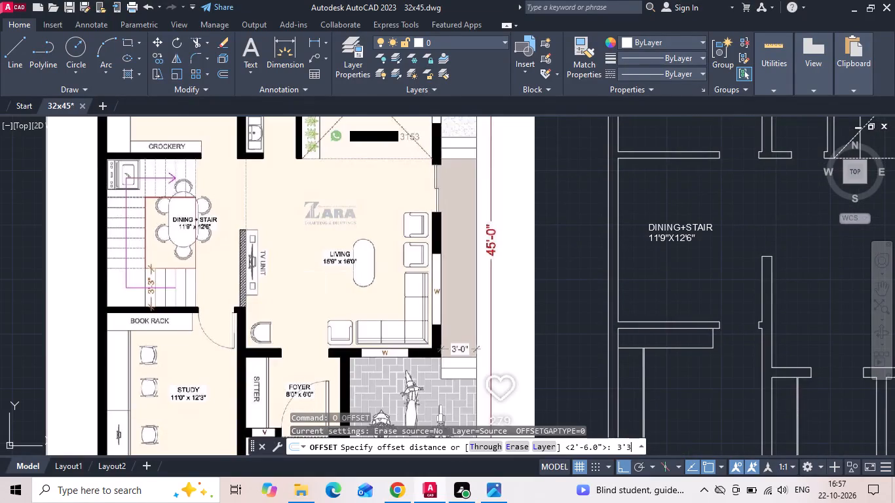
pyautogui.press('space')
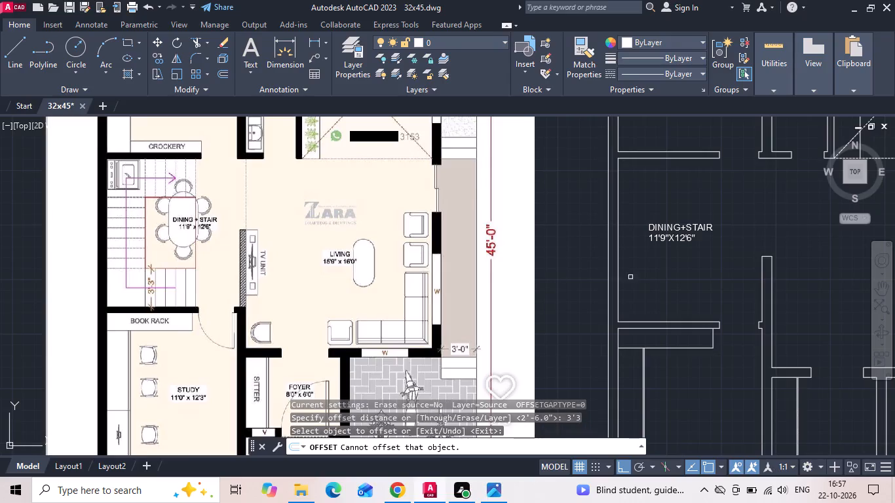
pyautogui.click(619, 270)
pyautogui.click(647, 258)
pyautogui.moveTo(639, 322); pyautogui.dragTo(639, 315)
pyautogui.click(639, 297)
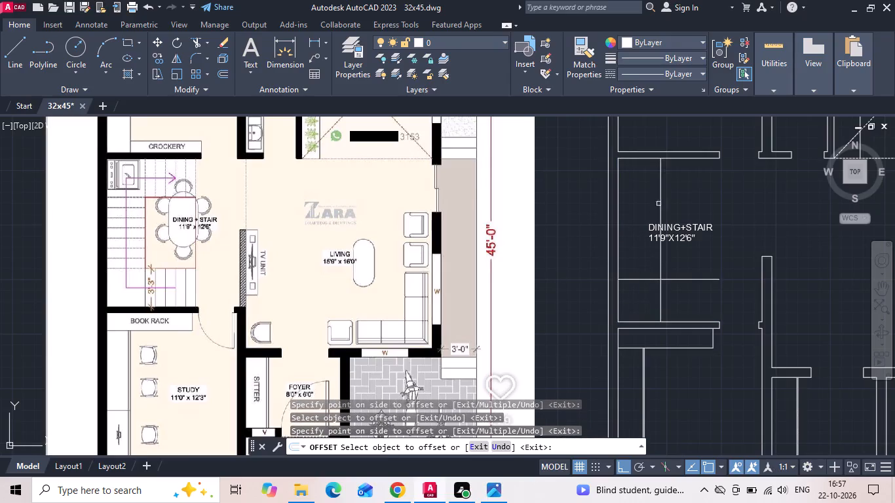
pyautogui.click(644, 158)
pyautogui.click(636, 198)
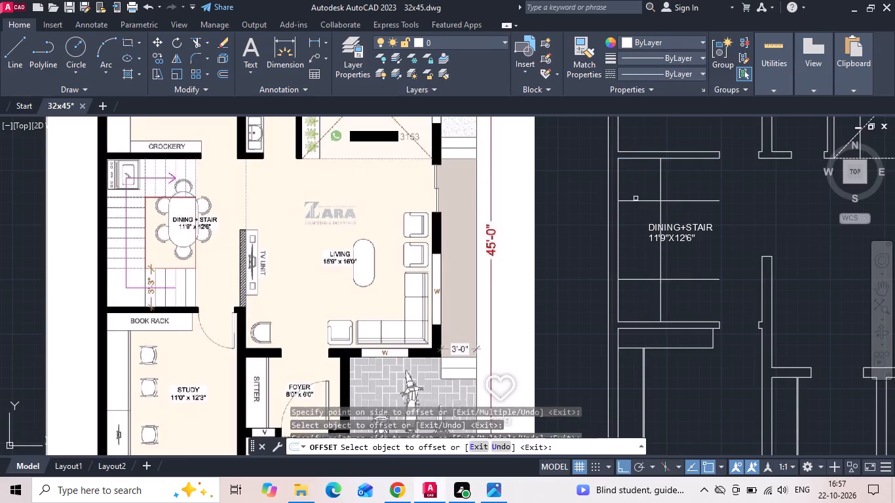
pyautogui.press('Escape')
# Move the DINING+STAIR label horizontally east, clear of the vertical stair line.
pyautogui.click(662, 229)
pyautogui.rightClick(662, 230)
pyautogui.click(688, 240)
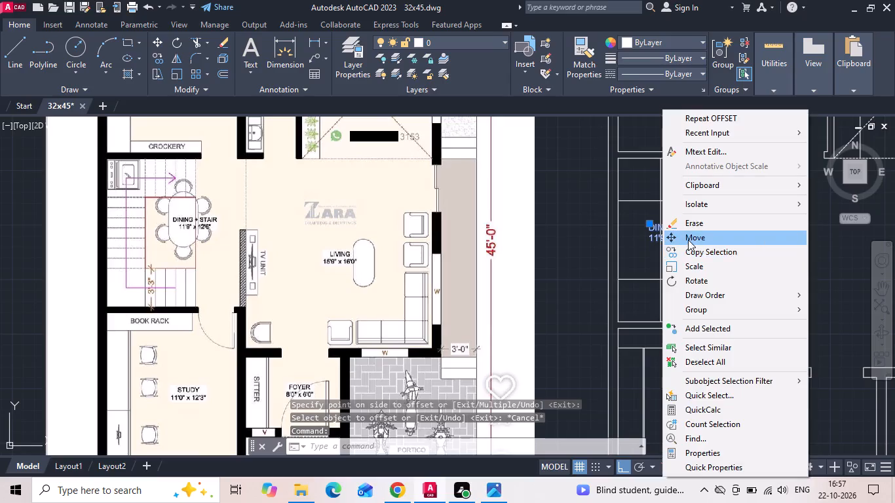
pyautogui.moveTo(698, 267); pyautogui.dragTo(706, 267)
pyautogui.click(727, 265)
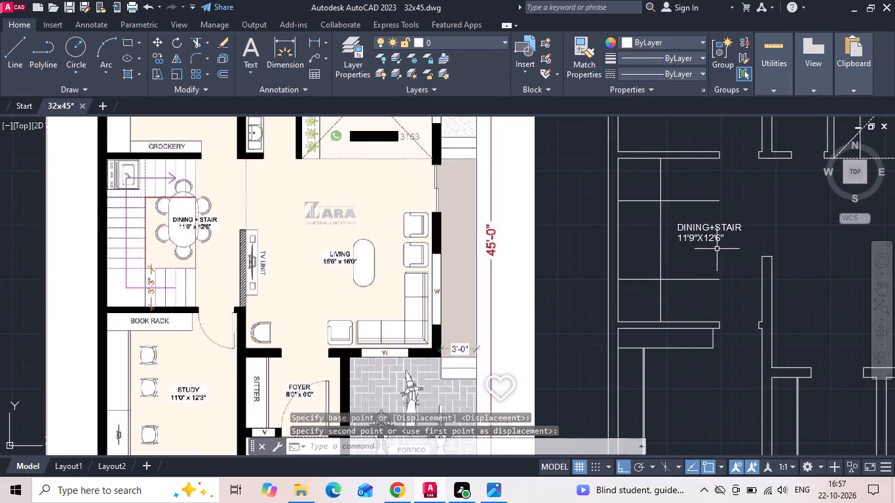
# Copy the DINING+STAIR label straight down into the study room.
pyautogui.click(715, 236)
pyautogui.rightClick(717, 236)
pyautogui.click(744, 255)
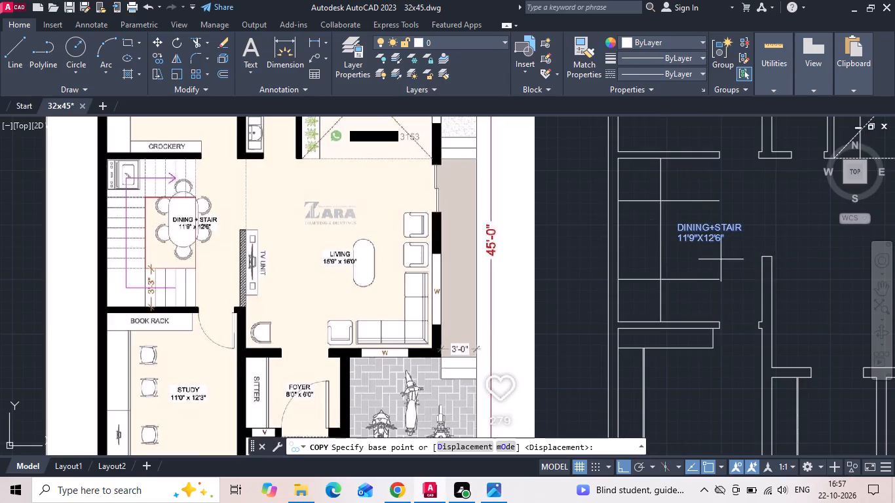
pyautogui.click(719, 255)
pyautogui.moveTo(702, 341); pyautogui.dragTo(701, 248, button='middle')
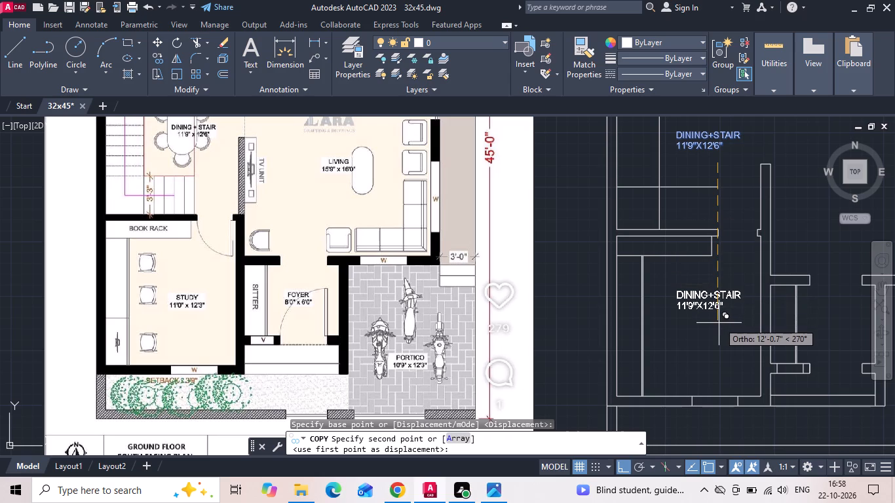
pyautogui.click(714, 345)
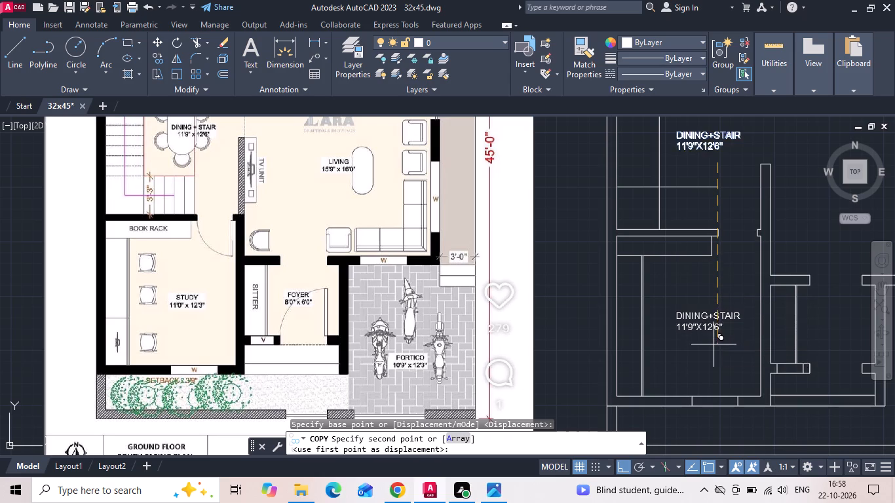
pyautogui.press('Escape')
# Shift the copied label in the study slightly west to centre it in the open floor area.
pyautogui.click(708, 326)
pyautogui.rightClick(708, 326)
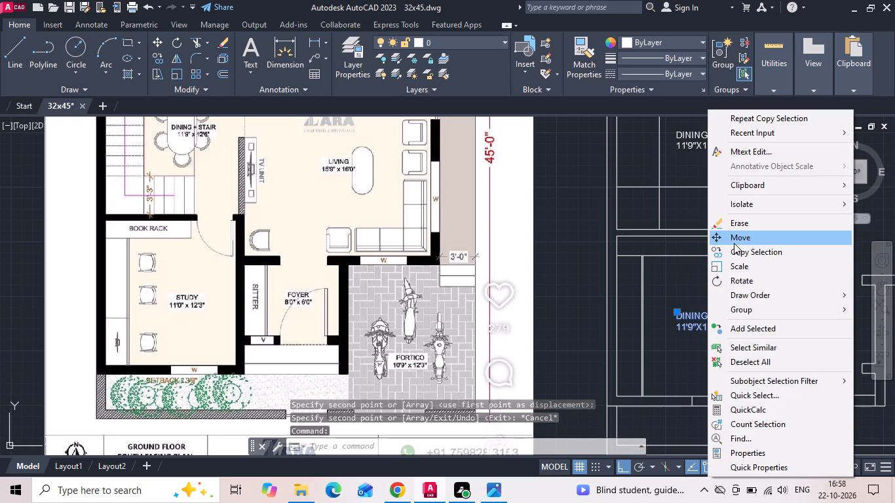
pyautogui.click(734, 243)
pyautogui.click(722, 367)
pyautogui.click(712, 370)
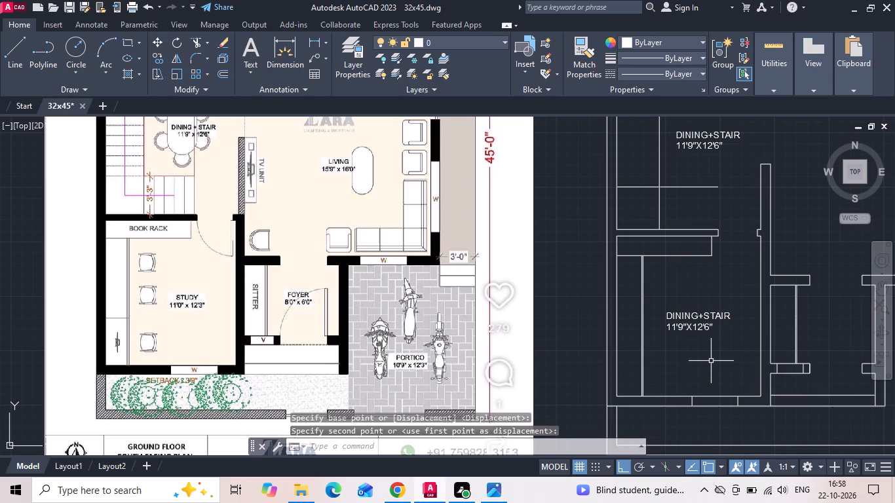
# Save the drawing with the stair lines and copied label.
pyautogui.hotkey('ctrl', 's')
pyautogui.hotkey('ctrl', 's')
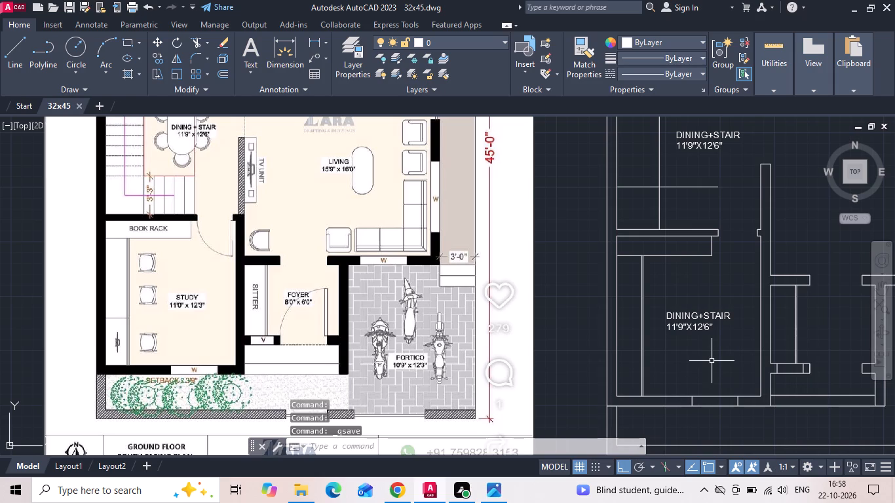
# Change the size line of the copied label in the study room to 11'0"X12'3".
pyautogui.doubleClick(710, 318)
pyautogui.scroll(1, 710, 319)
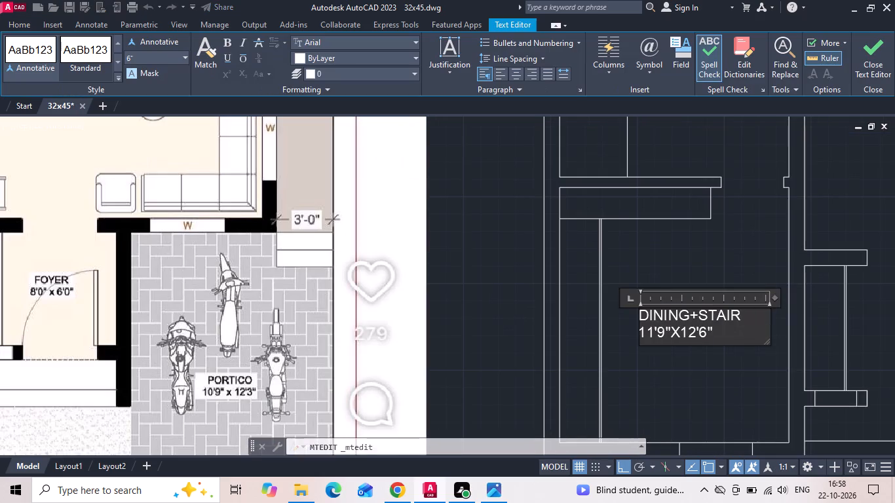
pyautogui.moveTo(693, 329); pyautogui.dragTo(771, 309, button='middle')
pyautogui.click(733, 321)
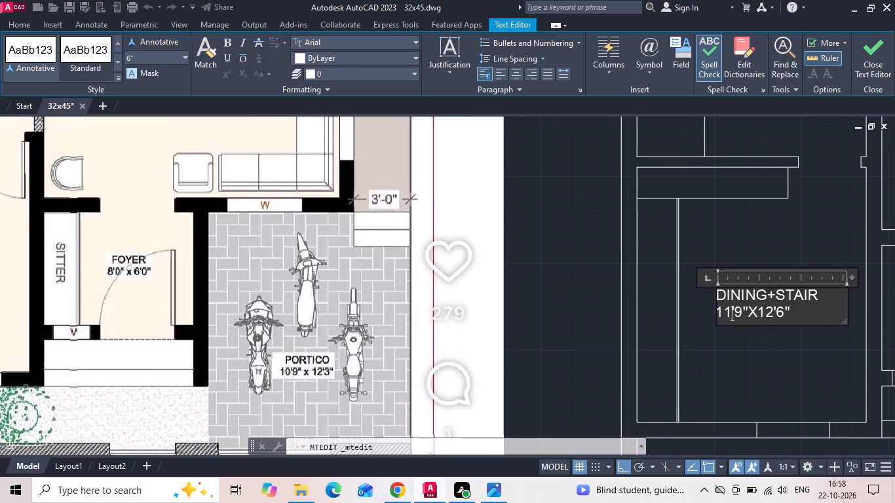
pyautogui.press('BackSpace')
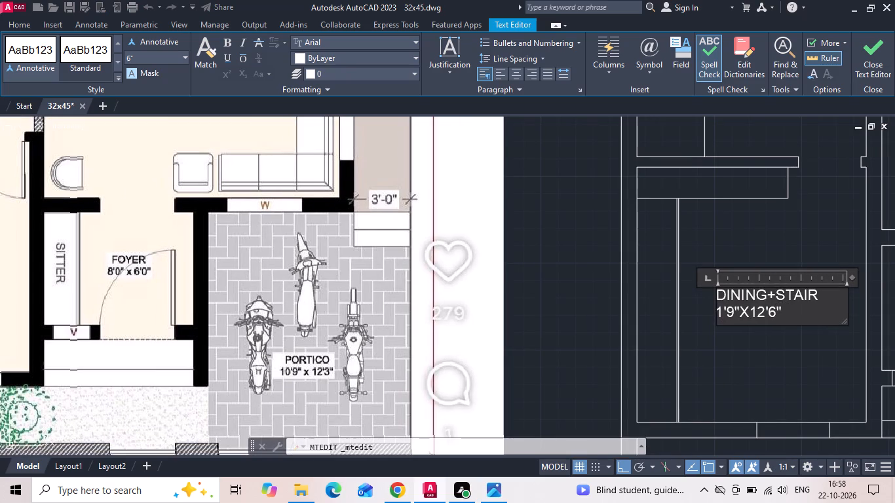
pyautogui.scroll(-1, 731, 318)
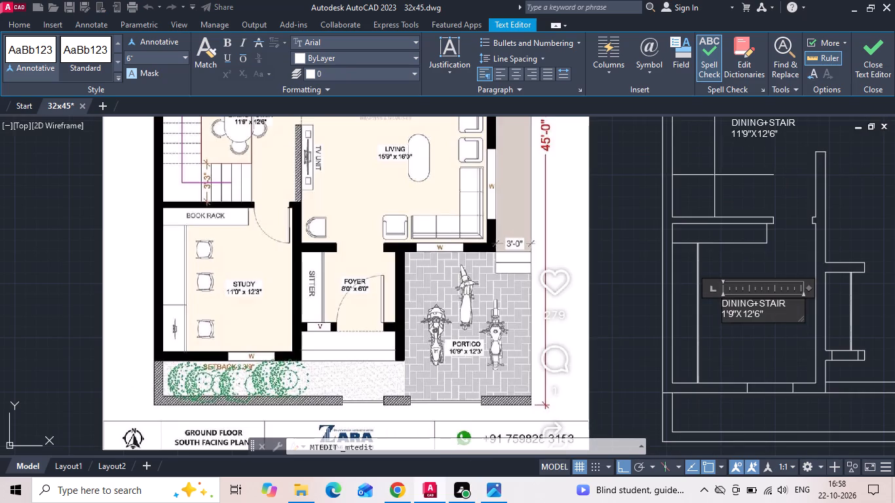
pyautogui.press('1')
pyautogui.scroll(2, 733, 314)
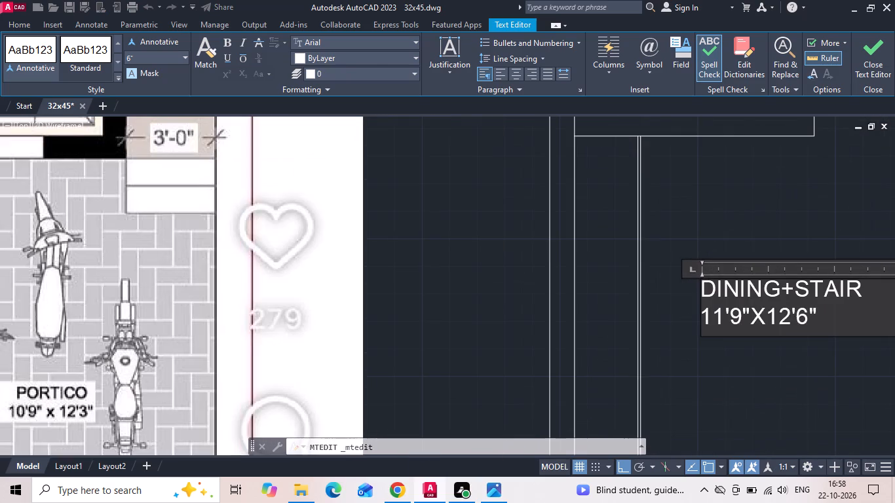
pyautogui.click(742, 321)
pyautogui.press('BackSpace')
pyautogui.press('0')
pyautogui.click(810, 318)
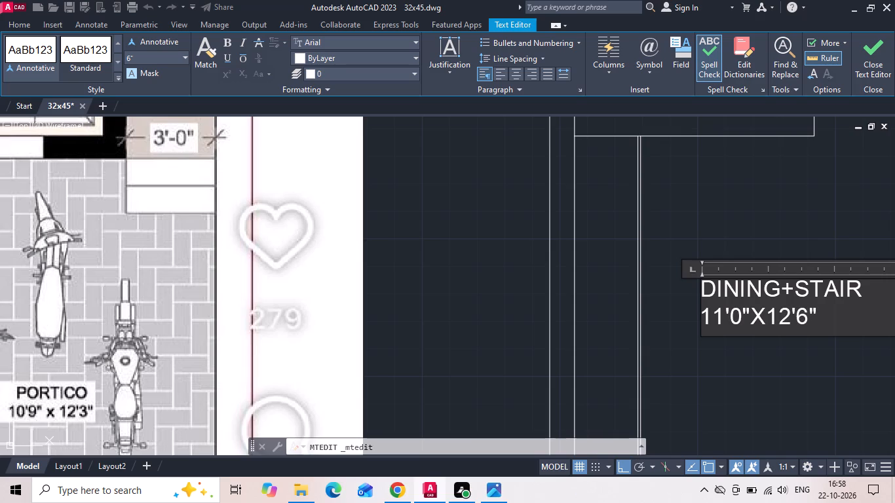
pyautogui.press('BackSpace')
pyautogui.press('3')
pyautogui.scroll(-1, 807, 333)
pyautogui.moveTo(685, 356); pyautogui.dragTo(728, 352, button='middle')
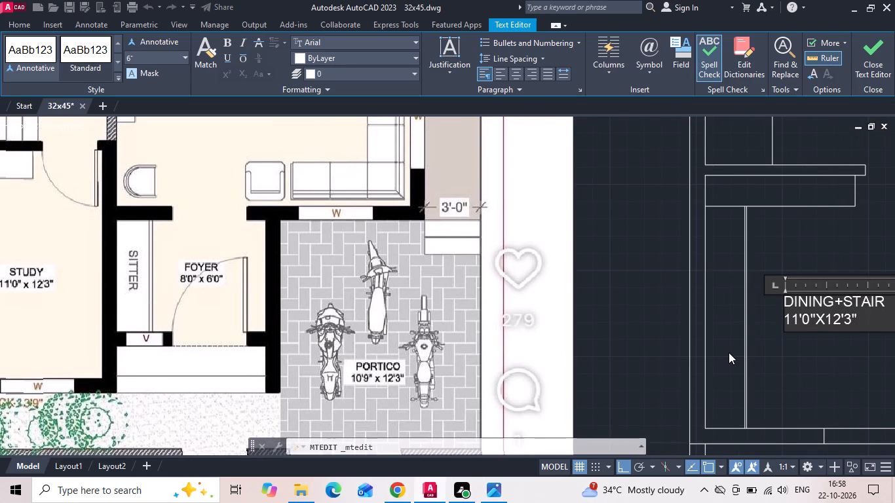
# Replace the copied label's room name with STUDY on its own line above the size.
pyautogui.moveTo(886, 302); pyautogui.dragTo(757, 319)
pyautogui.press('BackSpace')
pyautogui.press('BackSpace')
pyautogui.press('BackSpace')
pyautogui.press('BackSpace')
pyautogui.press('BackSpace')
pyautogui.press('BackSpace')
pyautogui.press('BackSpace')
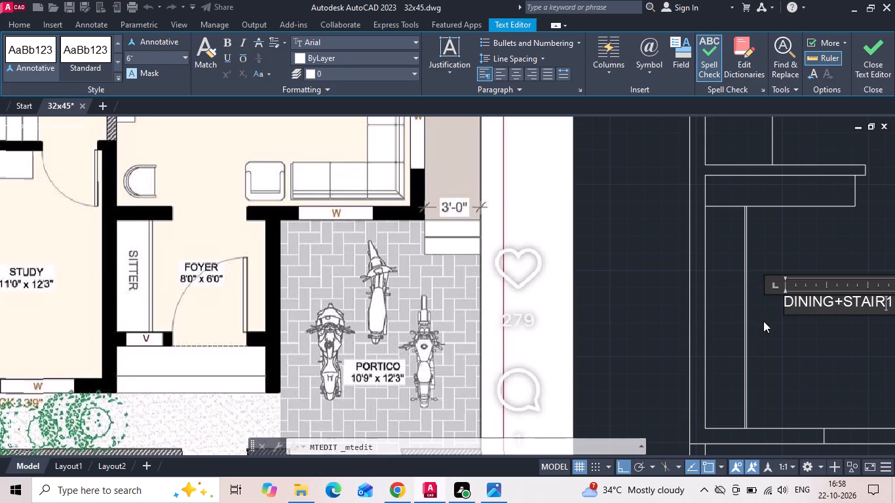
pyautogui.press('BackSpace')
pyautogui.press('BackSpace')
pyautogui.press('BackSpace')
pyautogui.press('BackSpace')
pyautogui.press('BackSpace')
pyautogui.press('BackSpace')
pyautogui.press('BackSpace')
pyautogui.press('BackSpace')
pyautogui.press('BackSpace')
pyautogui.press('BackSpace')
pyautogui.press('BackSpace')
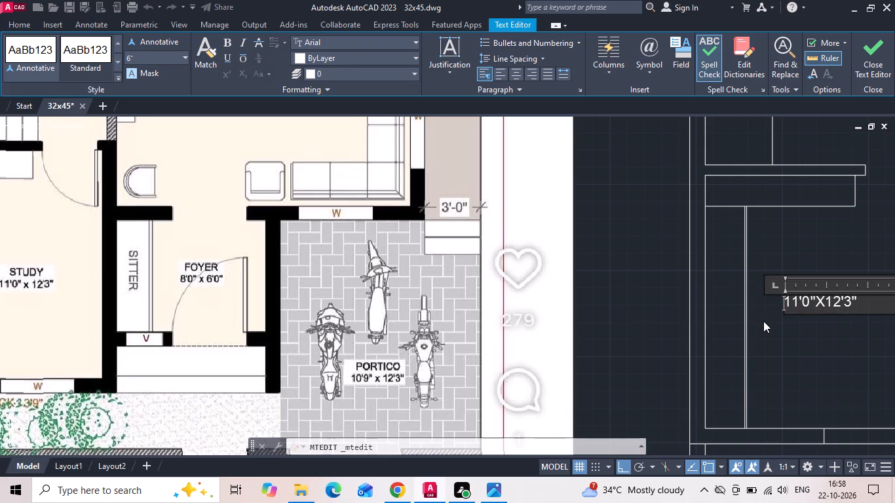
pyautogui.write('STUDY')
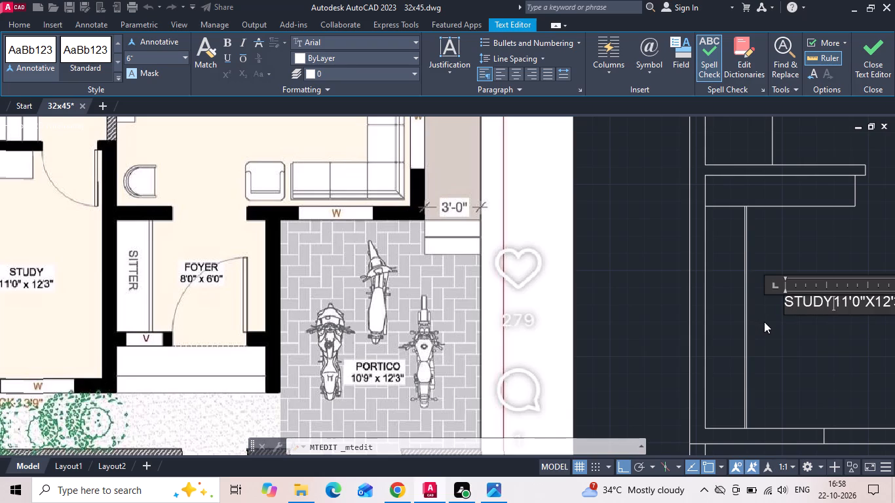
pyautogui.press('Return')
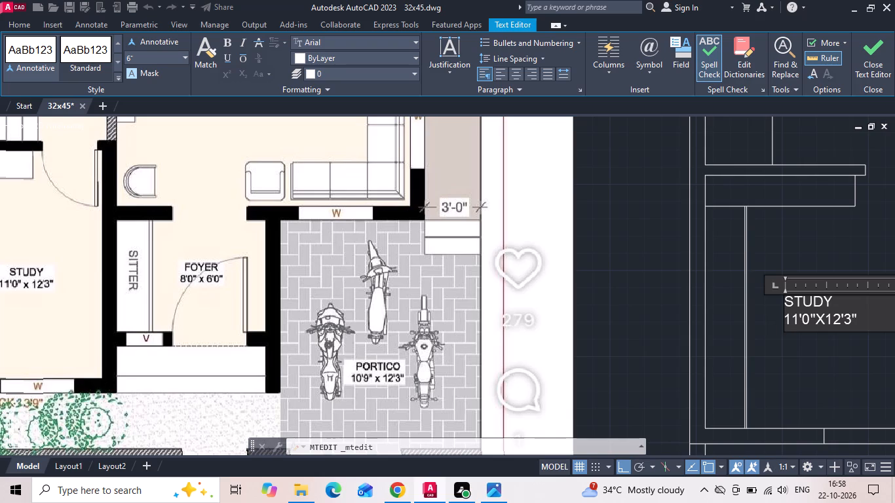
# Indent the STUDY name with leading spaces to centre it over the size line, and finish the text edit.
pyautogui.moveTo(799, 310); pyautogui.dragTo(748, 307, button='middle')
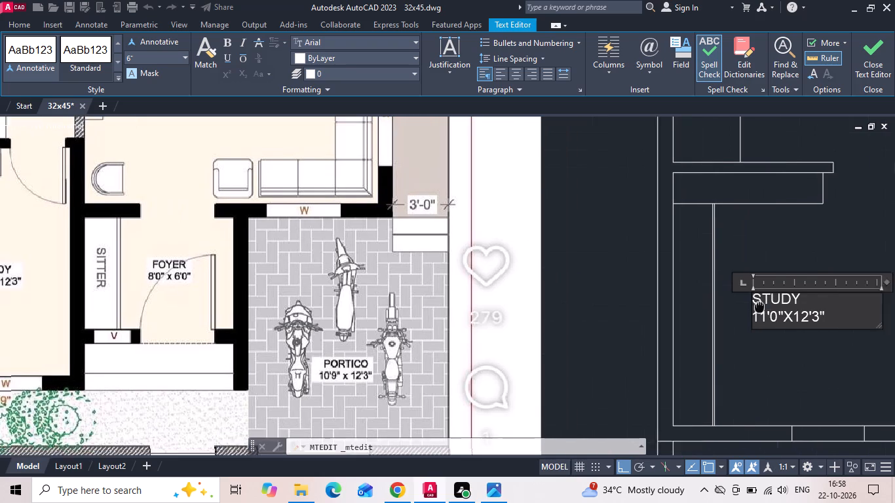
pyautogui.moveTo(748, 307); pyautogui.dragTo(718, 311, button='middle')
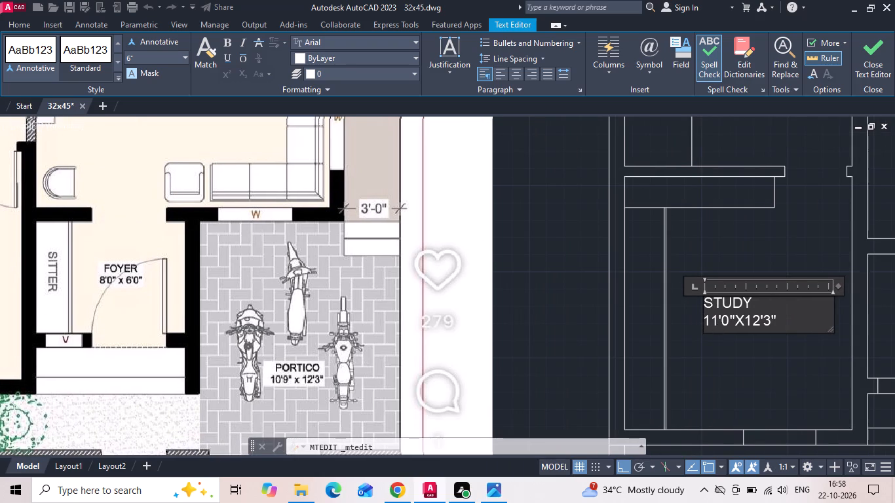
pyautogui.click(706, 305)
pyautogui.press('c')
pyautogui.press('BackSpace')
pyautogui.press('space')
pyautogui.press('space')
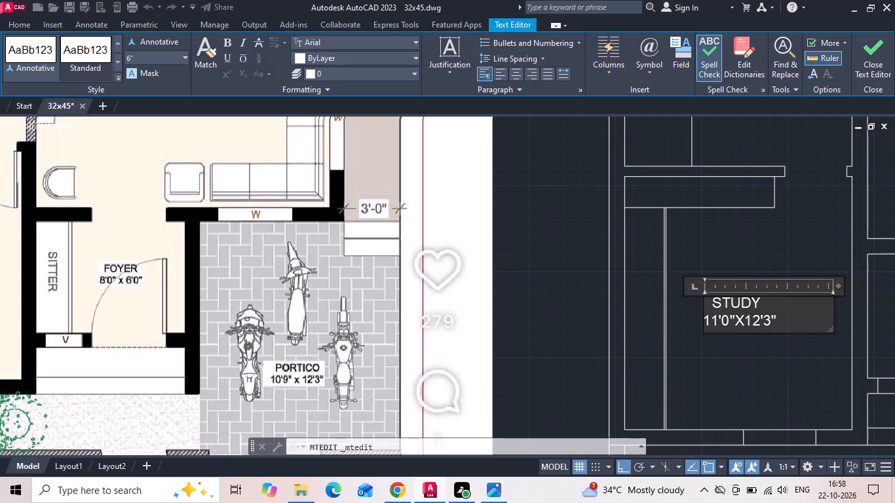
pyautogui.press('space')
pyautogui.click(733, 360)
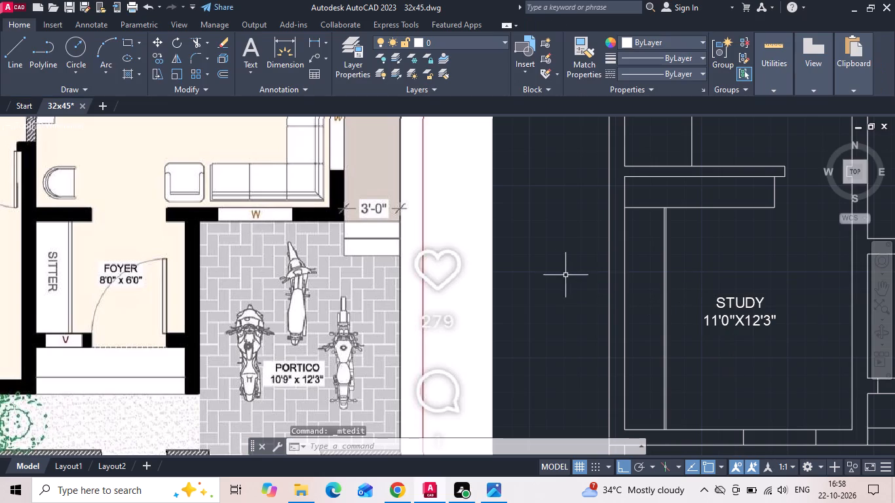
# Save the drawing with the study room label.
pyautogui.hotkey('ctrl', 's')
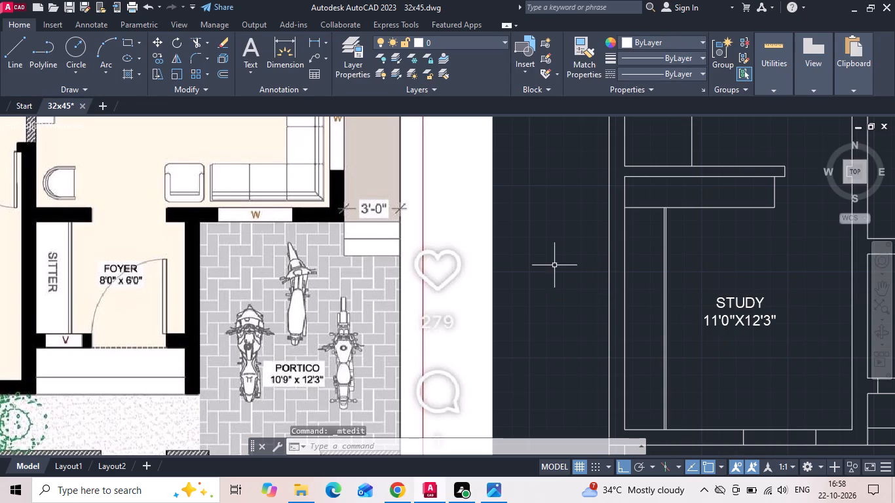
pyautogui.hotkey('ctrl', 's')
pyautogui.hotkey('ctrl', 's')
# Copy the STUDY label horizontally east into the foyer, beside the sitter unit.
pyautogui.scroll(-1, 555, 274)
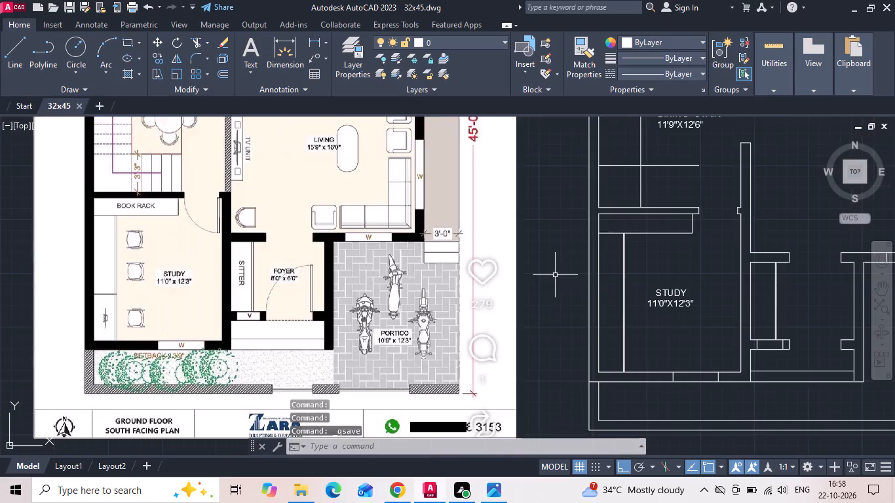
pyautogui.click(680, 303)
pyautogui.rightClick(679, 303)
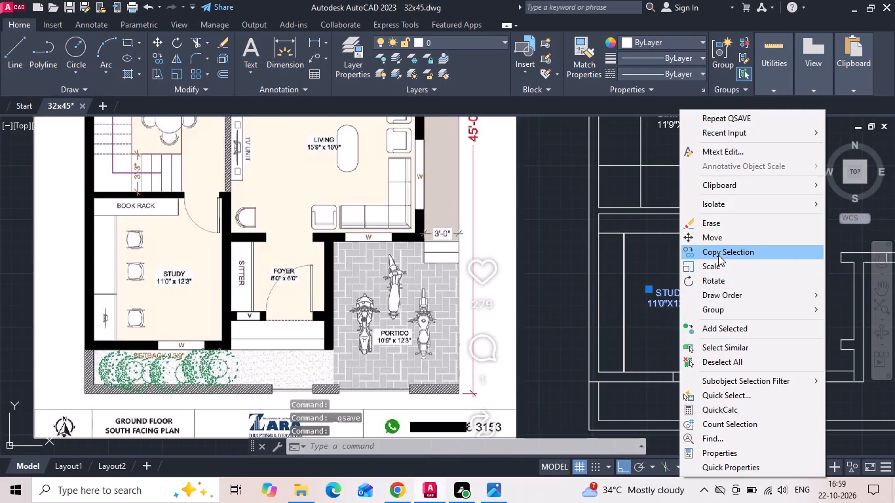
pyautogui.click(718, 255)
pyautogui.moveTo(681, 300); pyautogui.dragTo(721, 307)
pyautogui.moveTo(782, 301); pyautogui.dragTo(635, 320, button='middle')
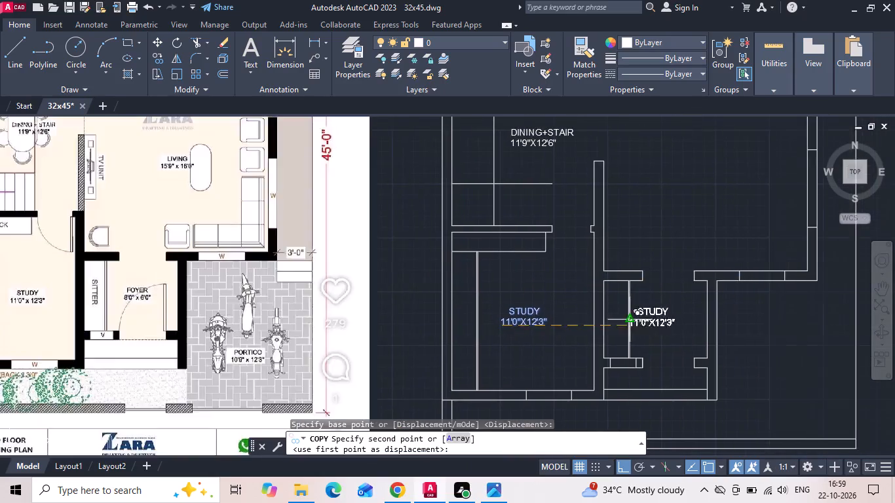
pyautogui.scroll(2, 647, 328)
pyautogui.click(626, 329)
pyautogui.scroll(-2, 665, 300)
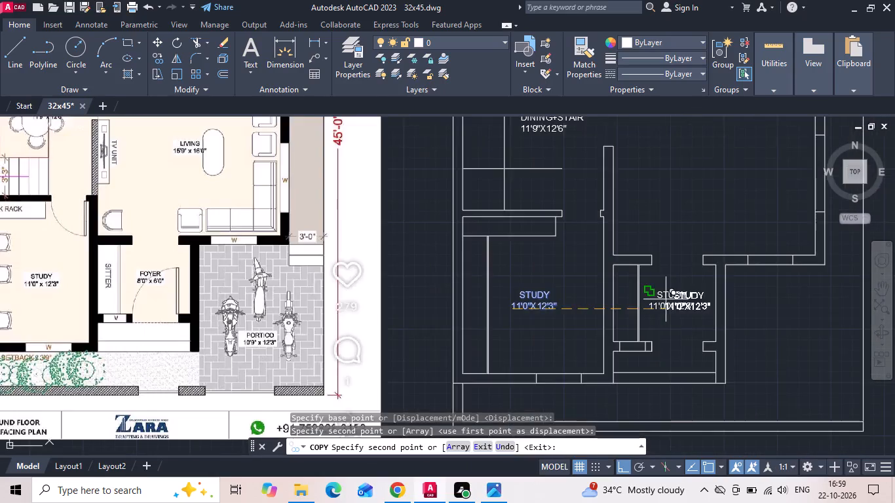
pyautogui.press('Escape')
# Change the size line of the copied label in the foyer to 8'0"X6'0".
pyautogui.scroll(1, 664, 303)
pyautogui.doubleClick(660, 310)
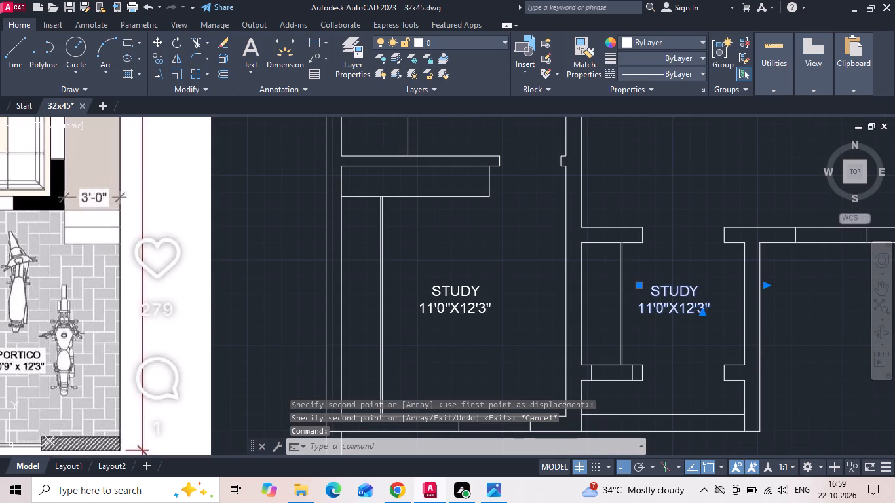
pyautogui.click(695, 310)
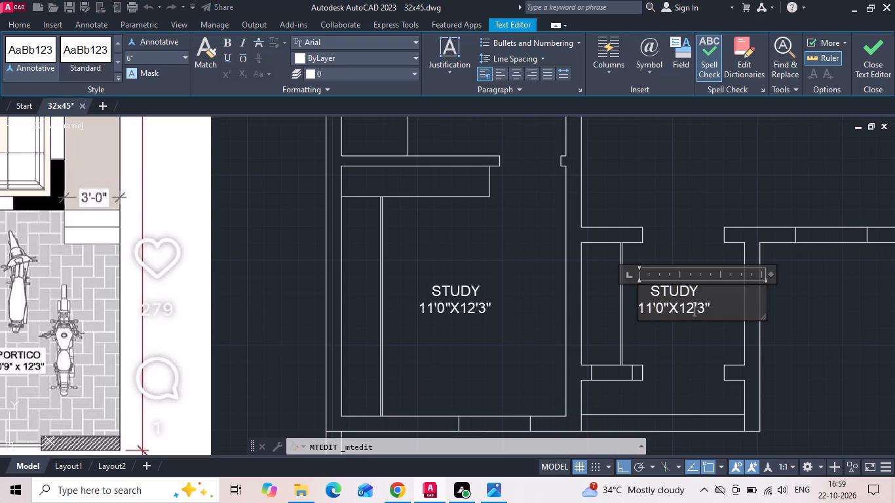
pyautogui.press('BackSpace')
pyautogui.press('BackSpace')
pyautogui.press('6')
pyautogui.click(697, 310)
pyautogui.press('BackSpace')
pyautogui.press('0')
pyautogui.click(653, 314)
pyautogui.press('BackSpace')
pyautogui.press('BackSpace')
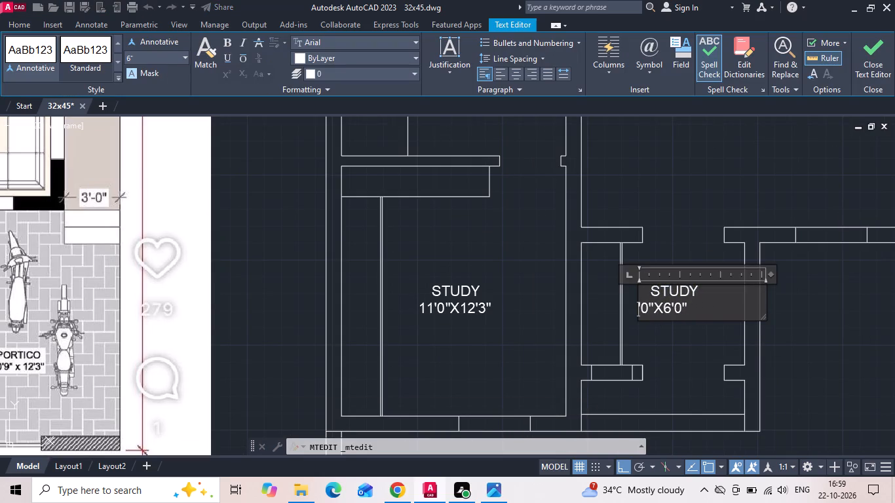
pyautogui.press('8')
pyautogui.scroll(-1, 675, 330)
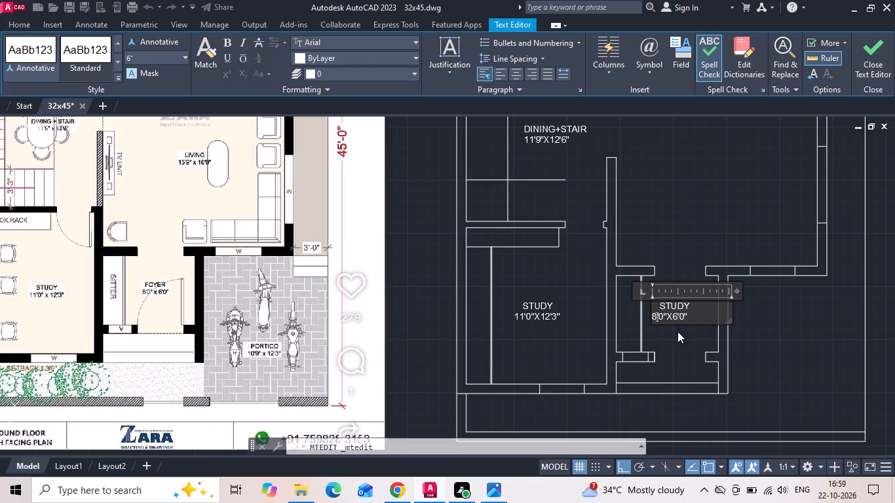
# Replace the foyer label's indented room name with FOYER, without leading spaces, above the size line.
pyautogui.scroll(2, 673, 322)
pyautogui.click(638, 295)
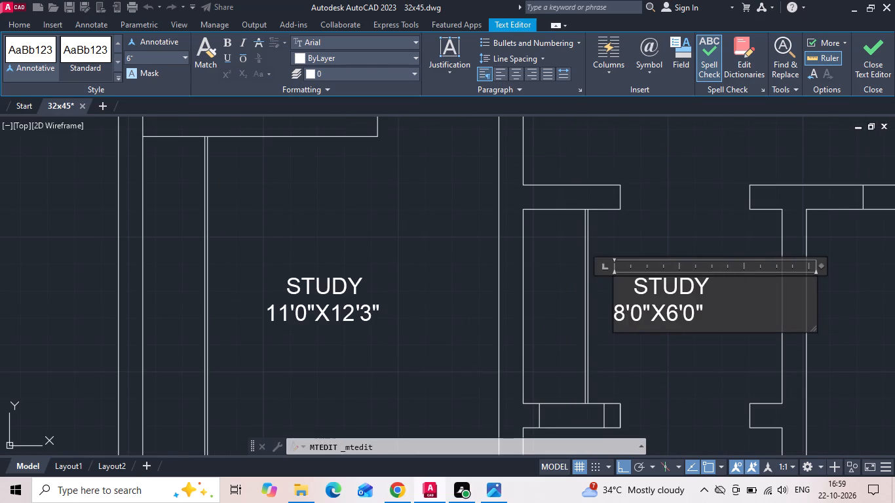
pyautogui.press('BackSpace')
pyautogui.press('BackSpace')
pyautogui.press('BackSpace')
pyautogui.moveTo(679, 289); pyautogui.dragTo(568, 290)
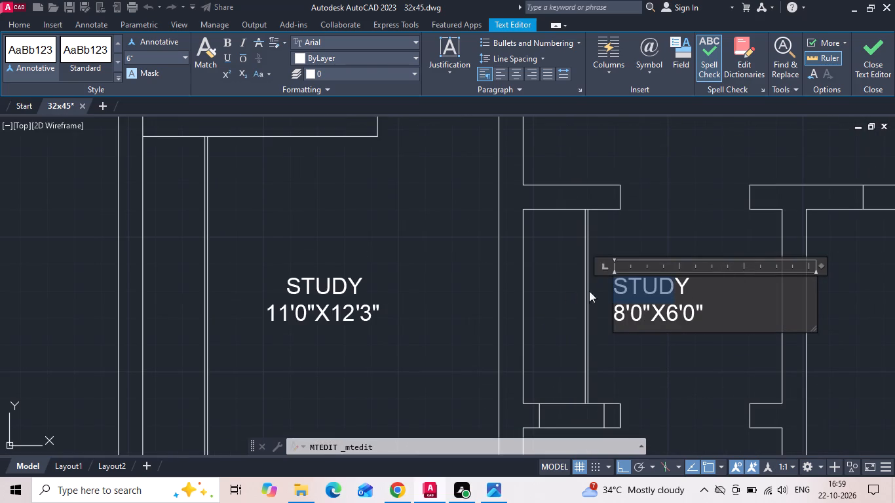
pyautogui.moveTo(698, 288); pyautogui.dragTo(587, 289)
pyautogui.press('BackSpace')
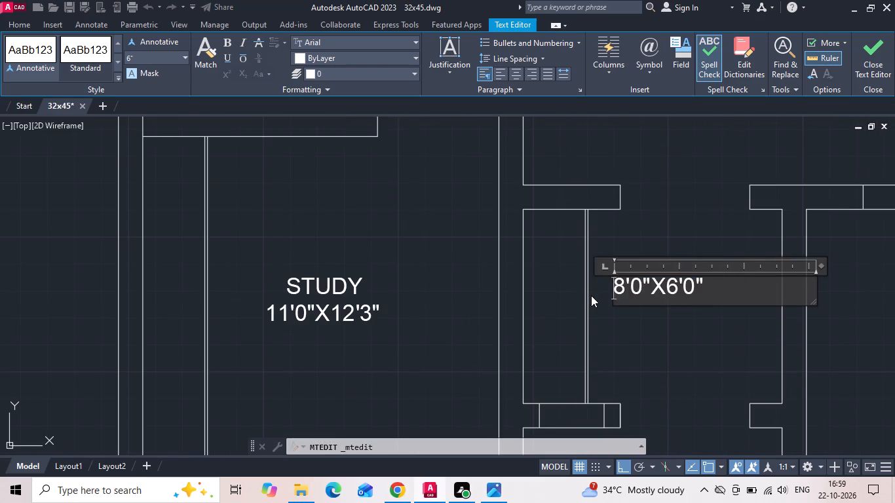
pyautogui.press('f')
pyautogui.write('OYER')
pyautogui.press('Return')
pyautogui.scroll(-1, 663, 327)
pyautogui.moveTo(603, 341); pyautogui.dragTo(691, 342, button='middle')
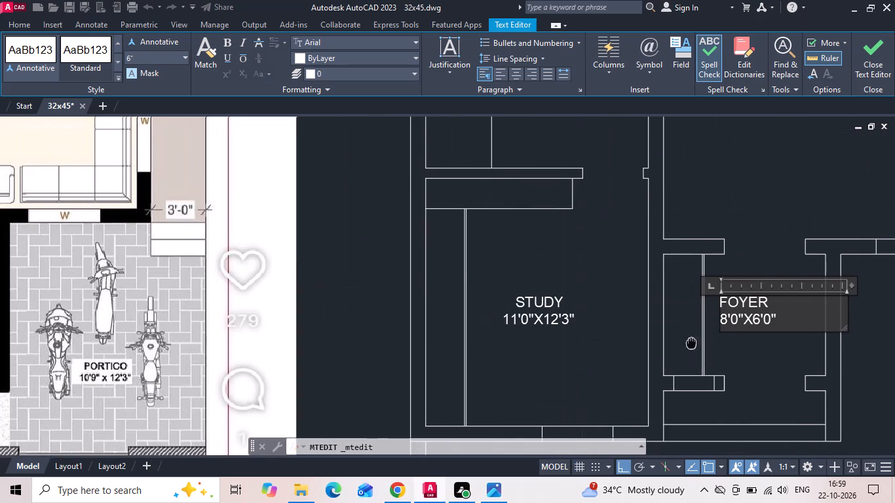
pyautogui.moveTo(691, 342); pyautogui.dragTo(693, 342, button='middle')
pyautogui.moveTo(676, 343); pyautogui.dragTo(745, 333, button='middle')
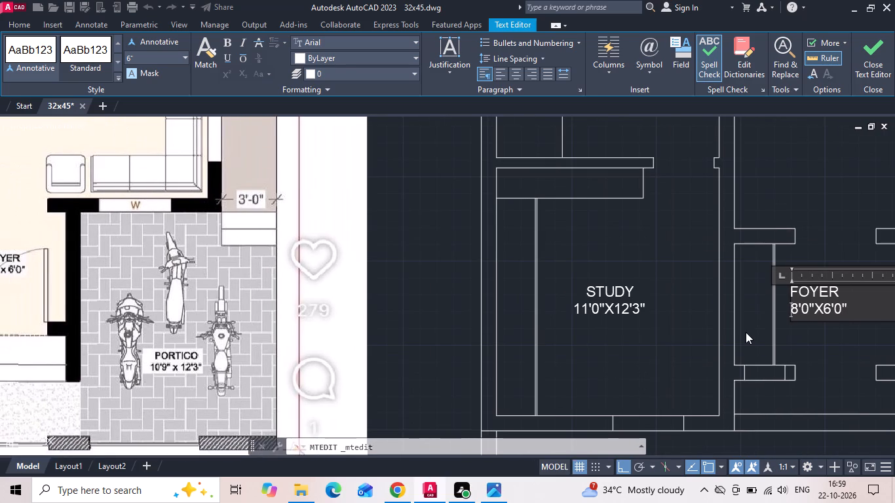
pyautogui.moveTo(746, 332); pyautogui.dragTo(771, 328, button='middle')
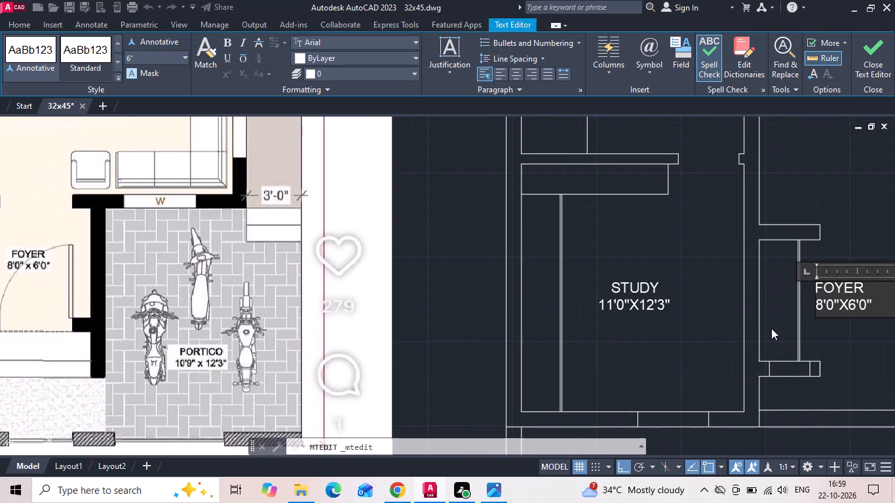
pyautogui.click(849, 346)
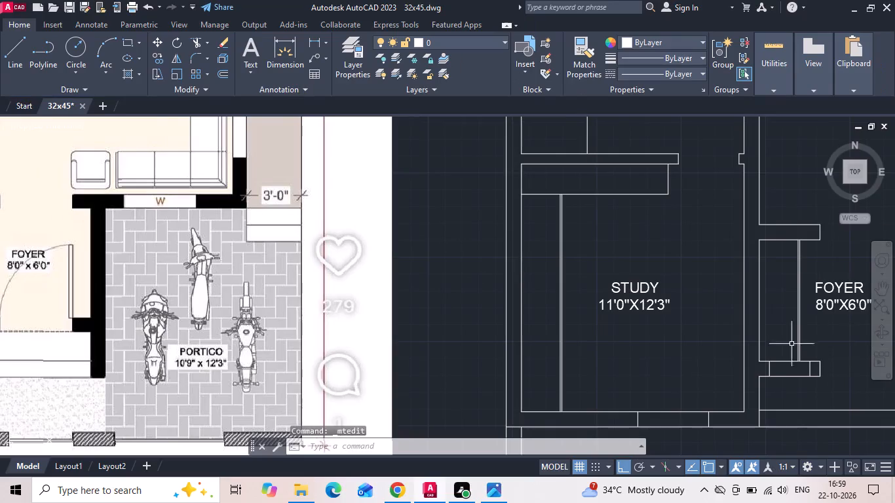
# Copy the FOYER label straight north into the living room.
pyautogui.scroll(-1, 721, 342)
pyautogui.click(802, 326)
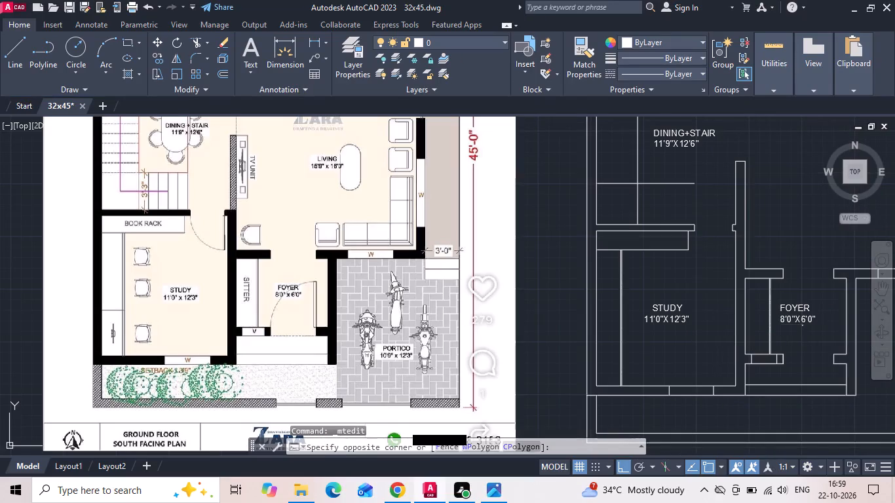
pyautogui.click(800, 317)
pyautogui.rightClick(798, 314)
pyautogui.click(806, 254)
pyautogui.scroll(-1, 754, 322)
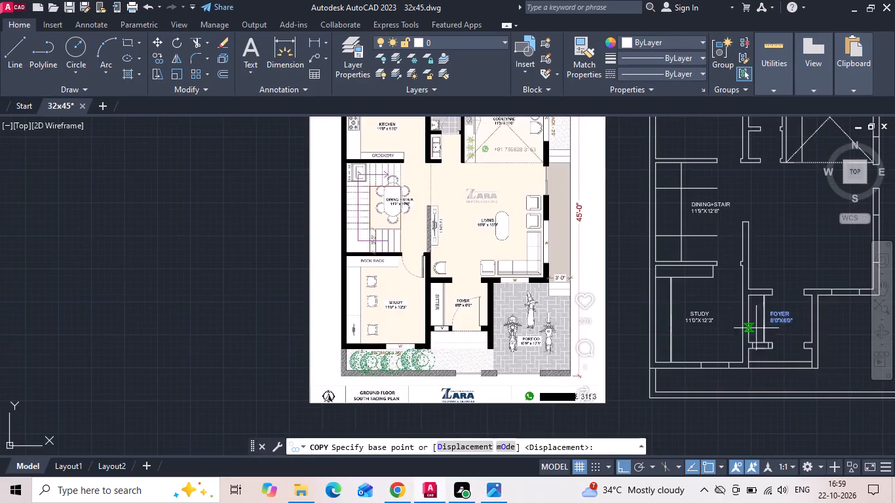
pyautogui.moveTo(776, 323); pyautogui.dragTo(782, 305)
pyautogui.click(799, 234)
pyautogui.press('Escape')
# Change the size line of the copied label in the living room to 15'9"X16'0".
pyautogui.scroll(2, 776, 233)
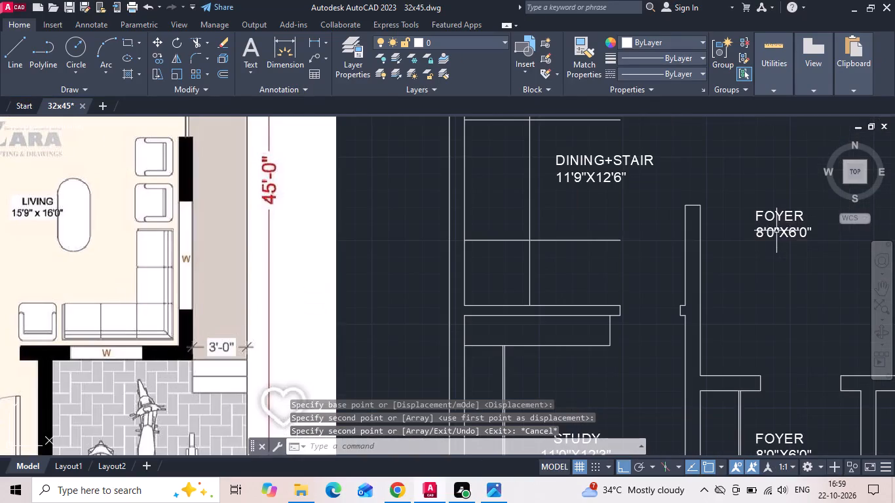
pyautogui.middleClick(776, 229)
pyautogui.doubleClick(760, 242)
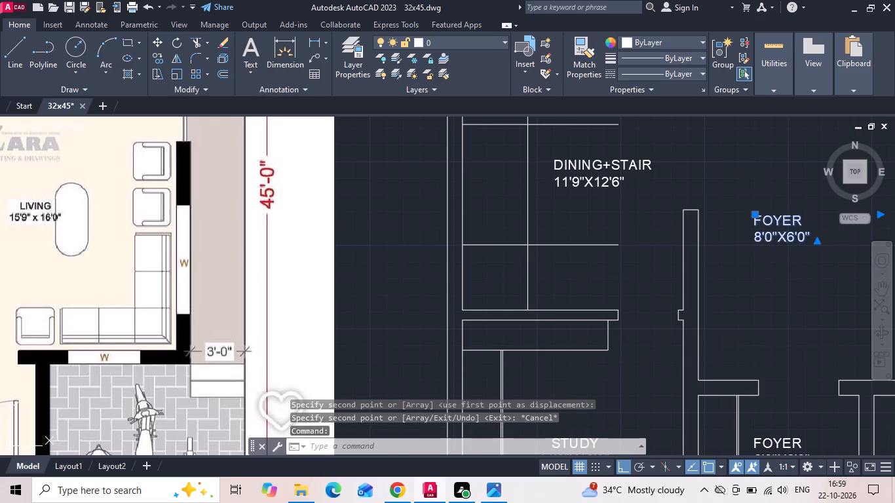
pyautogui.press('BackSpace')
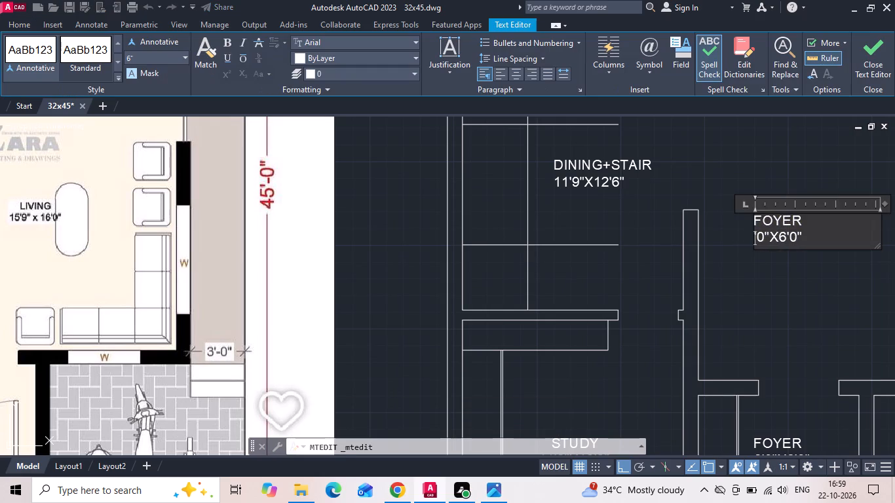
pyautogui.write('15')
pyautogui.click(778, 243)
pyautogui.press('BackSpace')
pyautogui.press('9')
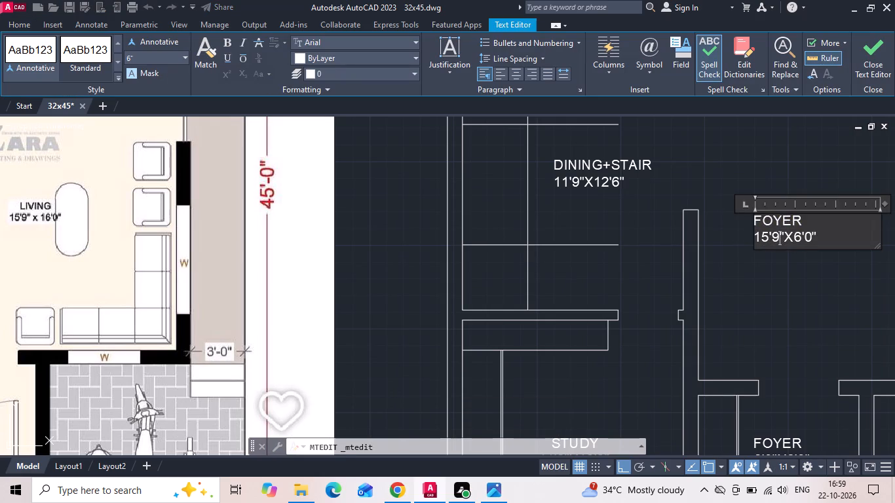
pyautogui.click(799, 238)
pyautogui.click(797, 234)
pyautogui.press('1')
# Replace the copied label's room name with LIVING, indented by three spaces above the size line.
pyautogui.moveTo(803, 223); pyautogui.dragTo(726, 222)
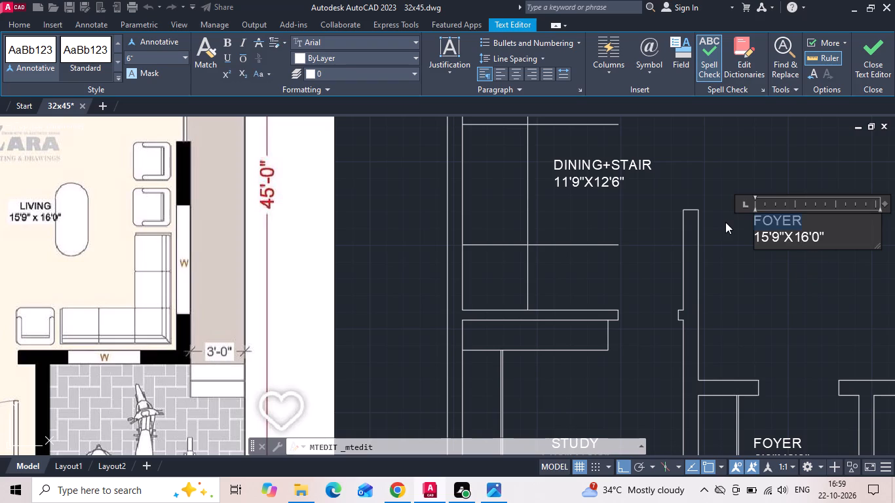
pyautogui.press('BackSpace')
pyautogui.press('i')
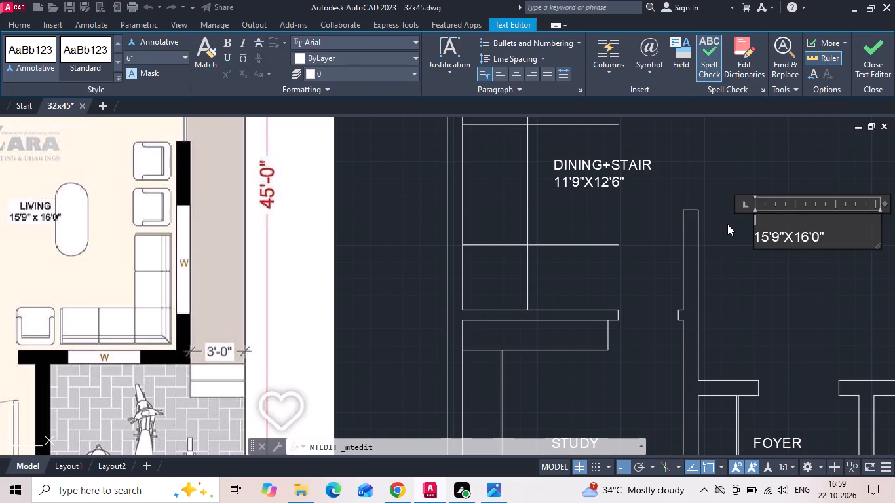
pyautogui.press('BackSpace')
pyautogui.write('LI')
pyautogui.press('v')
pyautogui.press('i')
pyautogui.press('n')
pyautogui.press('g')
pyautogui.click(755, 221)
pyautogui.press('space')
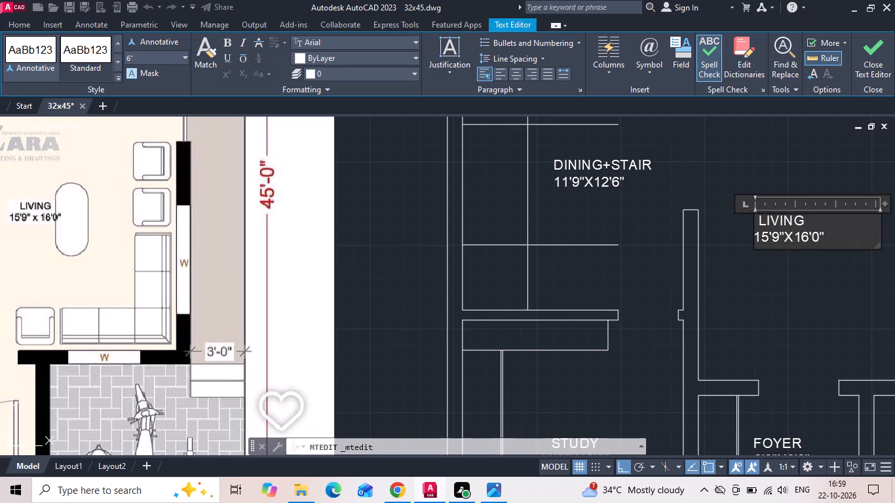
pyautogui.press('space')
pyautogui.press('space')
pyautogui.click(768, 261)
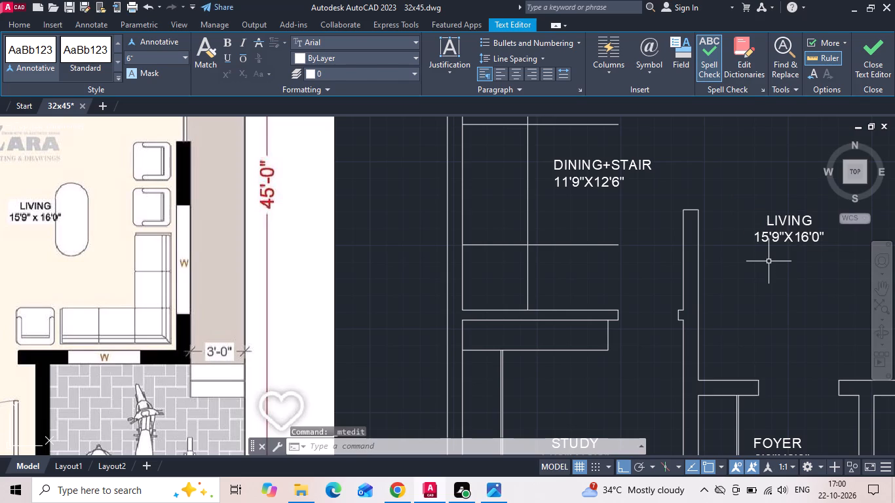
# Save the drawing with the living room label.
pyautogui.hotkey('ctrl', 's')
pyautogui.hotkey('ctrl', 's')
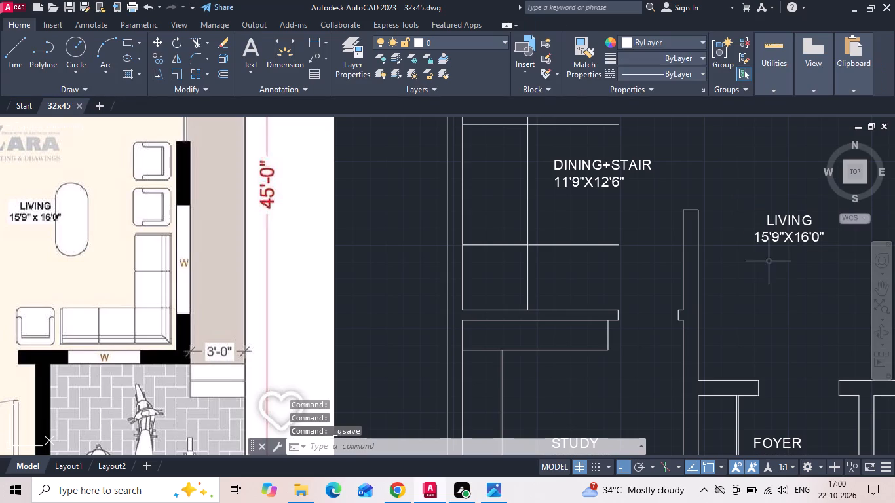
# Move the LIVING label horizontally east toward the middle of the living room.
pyautogui.scroll(-1, 644, 268)
pyautogui.click(747, 244)
pyautogui.rightClick(748, 244)
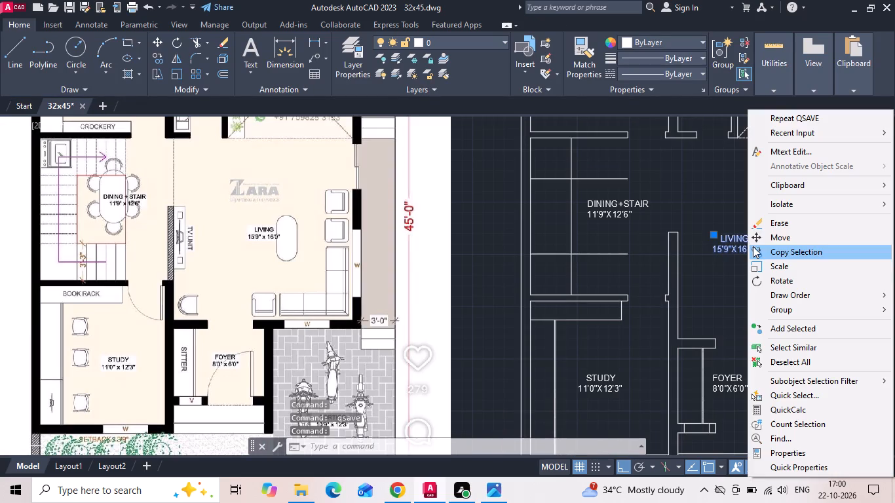
pyautogui.click(769, 236)
pyautogui.moveTo(752, 280); pyautogui.dragTo(651, 280, button='middle')
pyautogui.moveTo(655, 281); pyautogui.dragTo(664, 282)
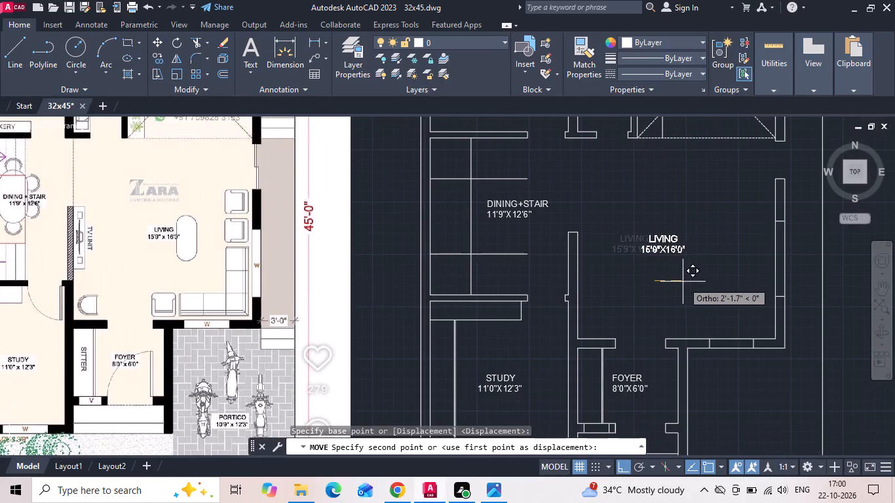
pyautogui.click(703, 282)
# Copy the LIVING label into the kitchen at the plan's northwest corner, with Ortho off for the placement and restored after it.
pyautogui.scroll(-1, 703, 289)
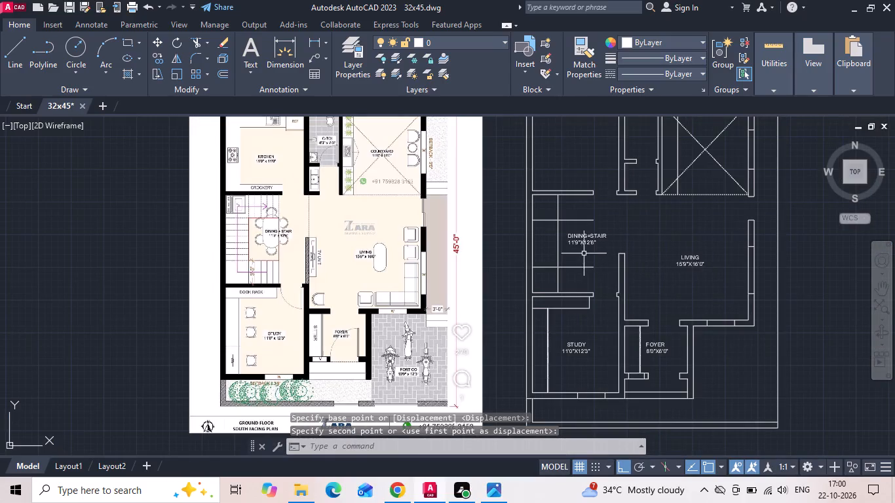
pyautogui.moveTo(582, 229); pyautogui.dragTo(585, 244, button='middle')
pyautogui.click(693, 269)
pyautogui.rightClick(694, 270)
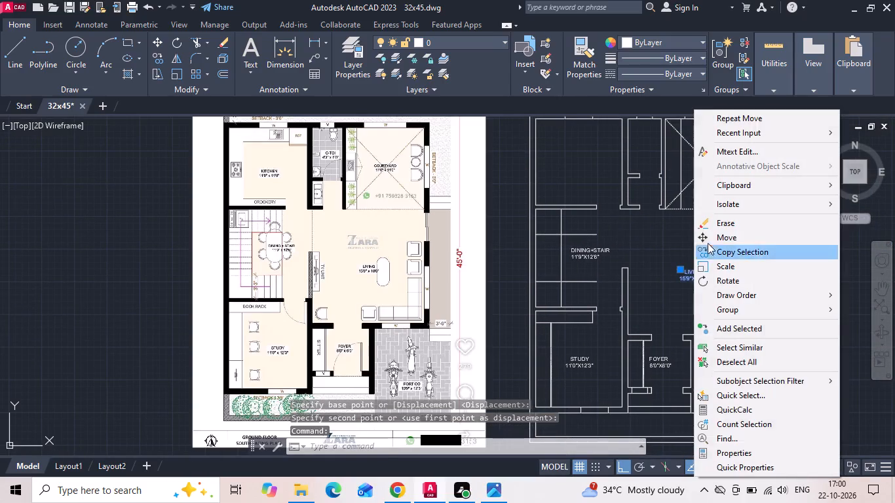
pyautogui.click(714, 248)
pyautogui.moveTo(708, 269); pyautogui.dragTo(708, 253)
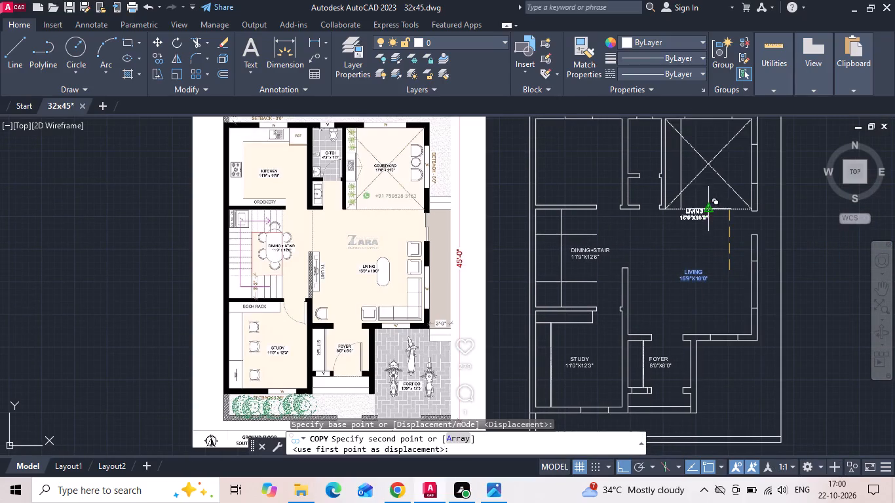
pyautogui.moveTo(712, 233); pyautogui.dragTo(719, 274, button='middle')
pyautogui.click(625, 464)
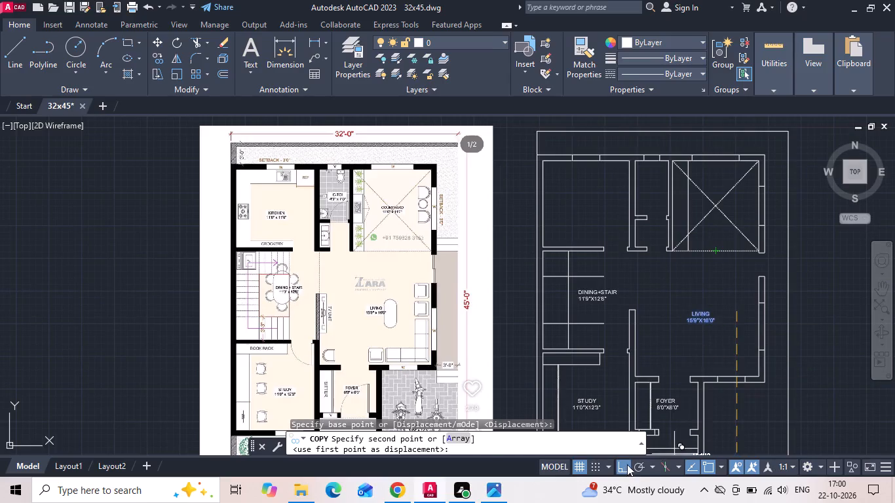
pyautogui.click(619, 196)
pyautogui.press('Escape')
pyautogui.press('F8')
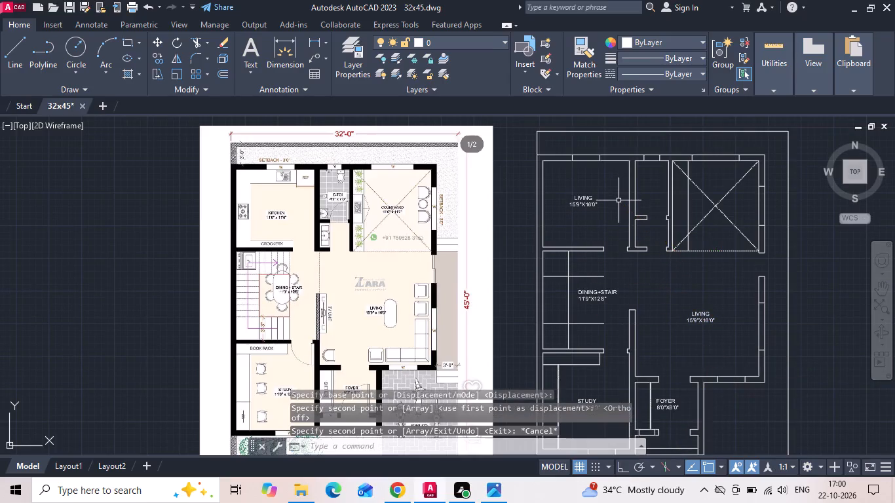
# Change the size line of the copied label in the kitchen to 11'0"X11'0".
pyautogui.moveTo(577, 214); pyautogui.dragTo(674, 234, button='middle')
pyautogui.scroll(2, 380, 241)
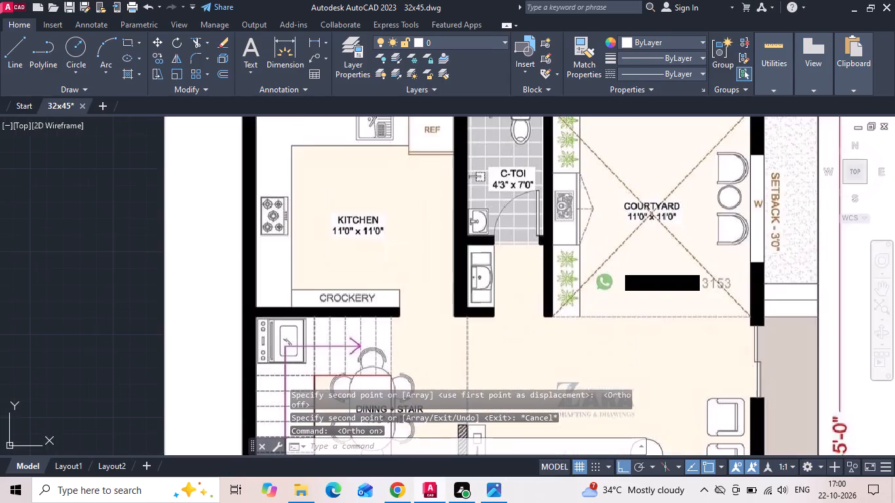
pyautogui.moveTo(535, 243); pyautogui.dragTo(128, 243, button='middle')
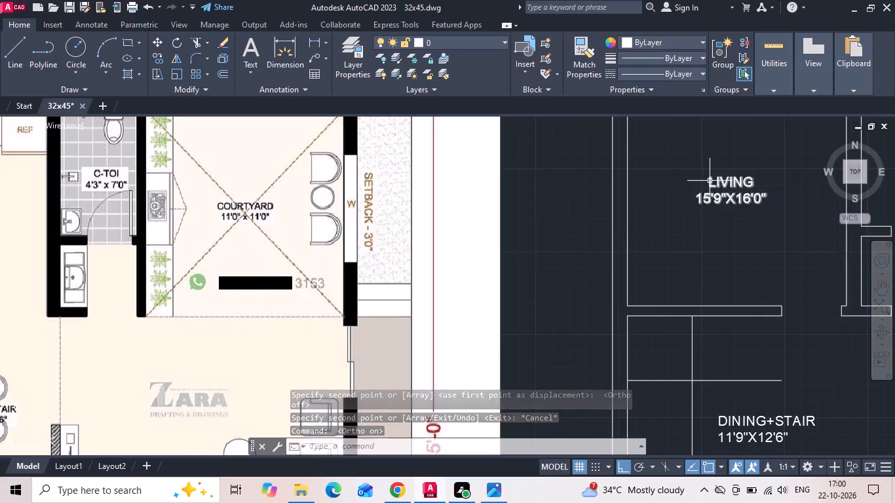
pyautogui.doubleClick(711, 183)
pyautogui.click(709, 204)
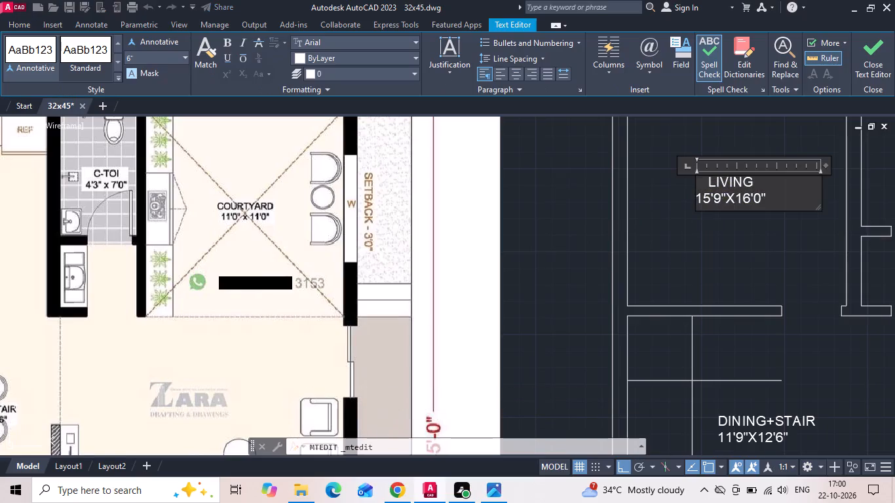
pyautogui.press('BackSpace')
pyautogui.press('1')
pyautogui.click(720, 205)
pyautogui.press('\\')
pyautogui.press('BackSpace')
pyautogui.press('BackSpace')
pyautogui.press('0')
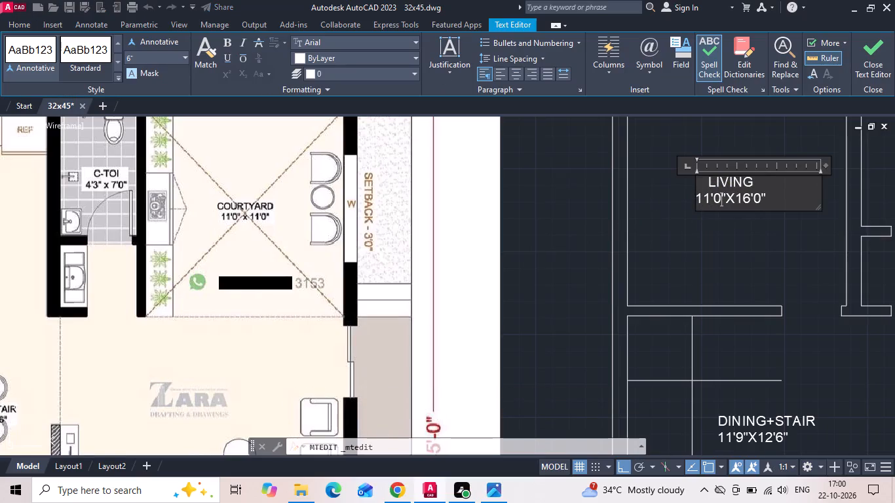
pyautogui.click(748, 200)
pyautogui.press('BackSpace')
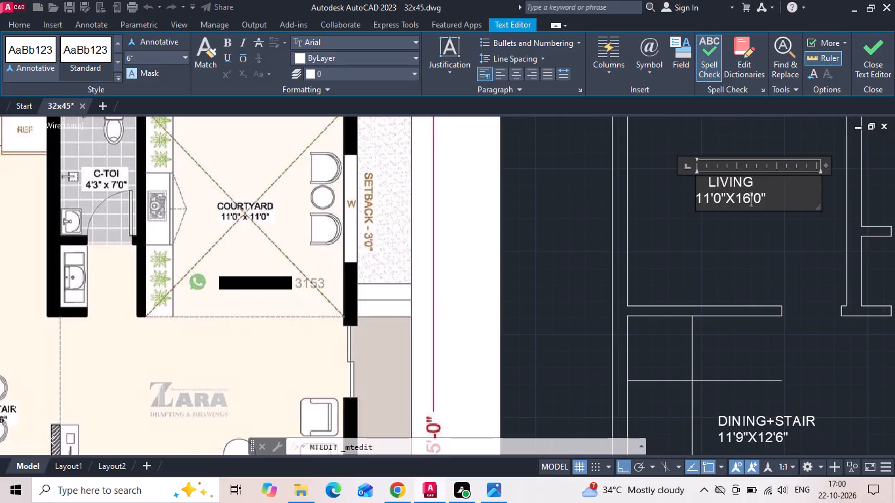
pyautogui.press('1')
pyautogui.press('BackSpace')
pyautogui.press('BackSpace')
pyautogui.press('1')
# Replace the kitchen label's room name with KITCHEN, without leading spaces, on its own line above the size.
pyautogui.moveTo(757, 179); pyautogui.dragTo(664, 181)
pyautogui.press('BackSpace')
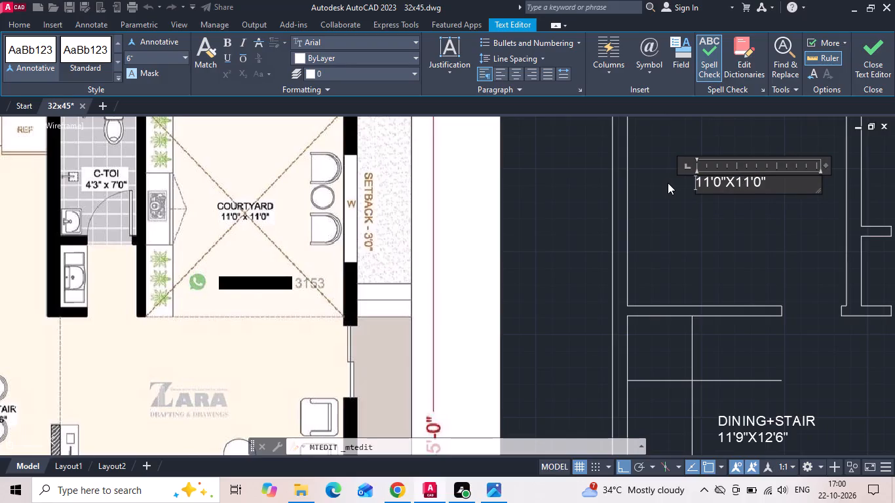
pyautogui.write('KITCHE')
pyautogui.press('n')
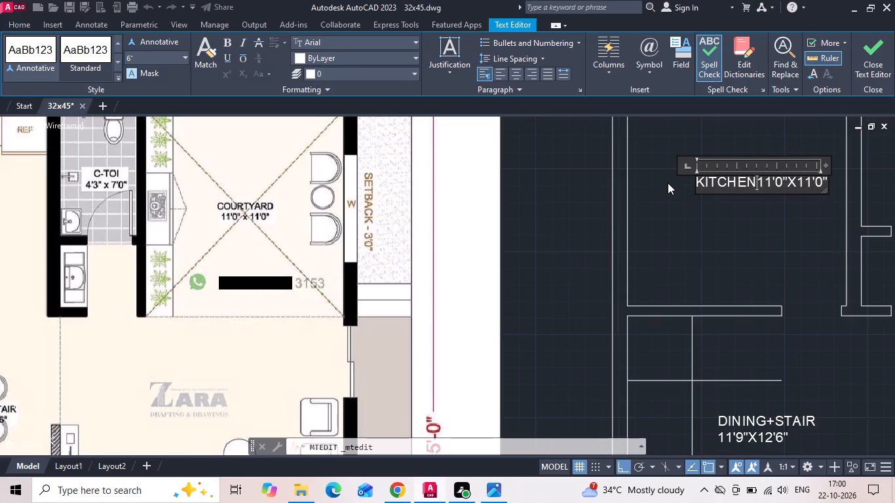
pyautogui.press('Return')
pyautogui.click(752, 263)
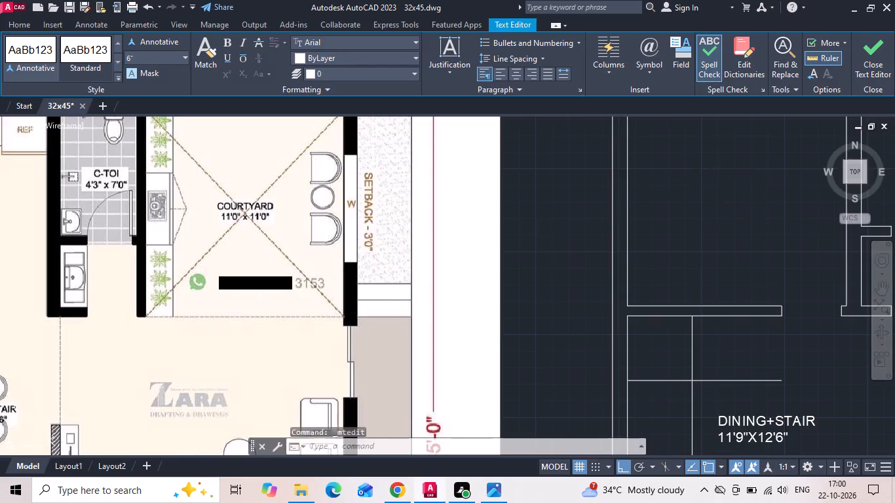
# Save the drawing with the kitchen label.
pyautogui.scroll(-1, 753, 263)
pyautogui.press('Escape')
pyautogui.hotkey('ctrl', 's')
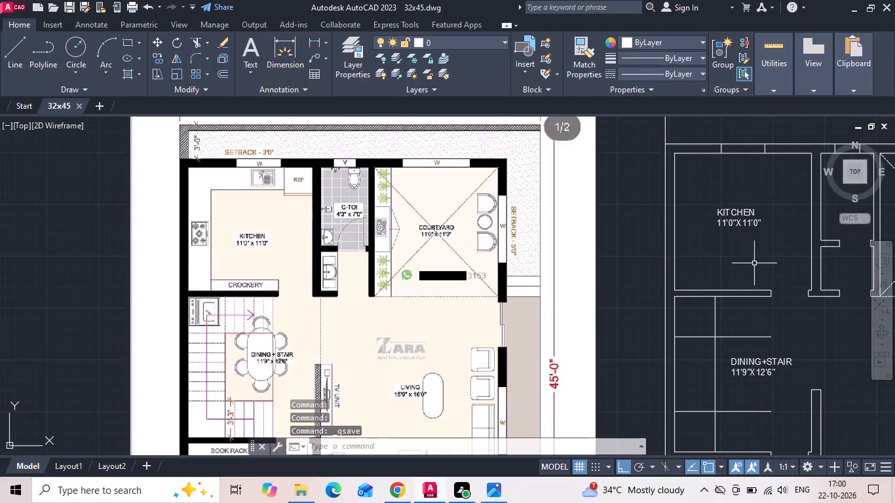
# Offset the kitchen's west and north inner wall lines 24 inches into the room for the counter fronts.
pyautogui.press('o')
pyautogui.press('space')
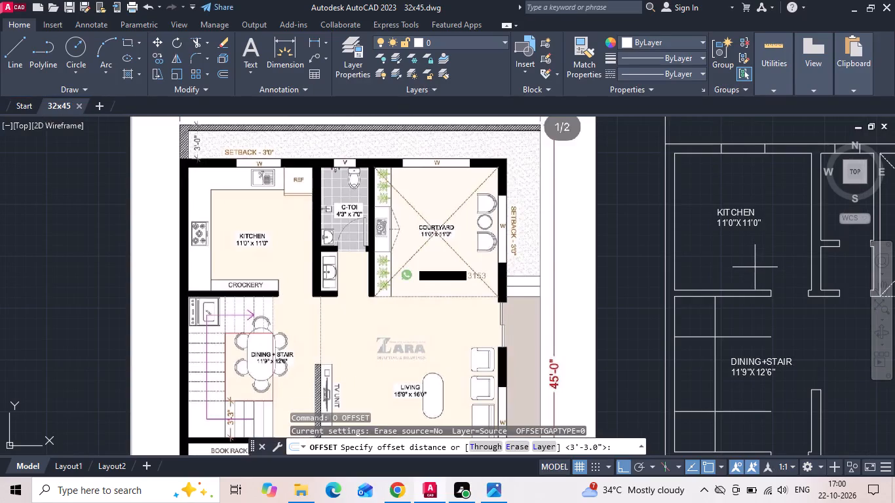
pyautogui.write('24')
pyautogui.press('Return')
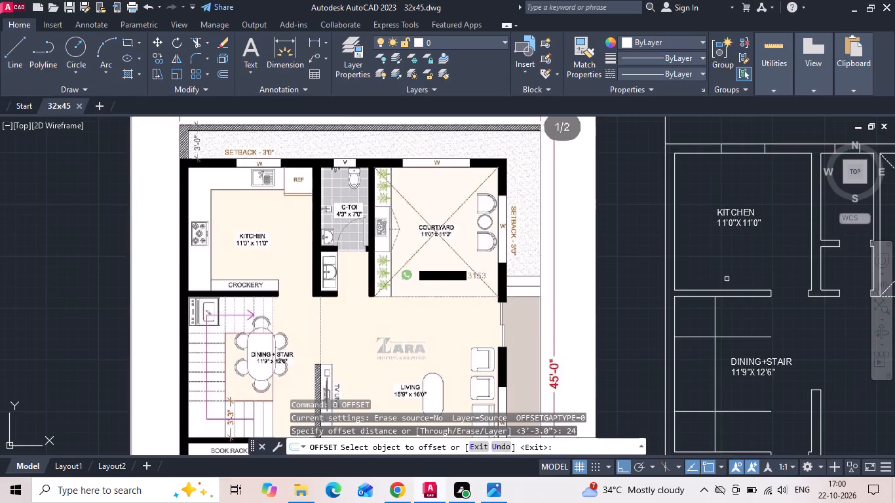
pyautogui.moveTo(678, 246); pyautogui.dragTo(684, 241)
pyautogui.click(700, 212)
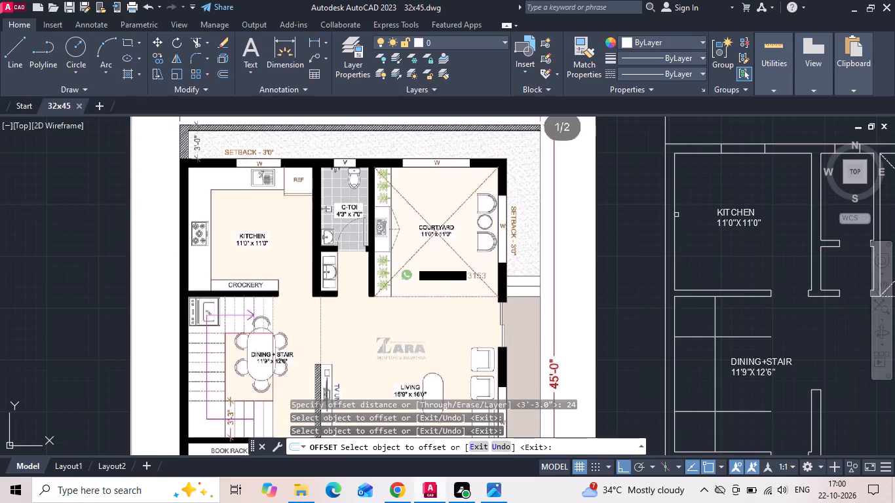
pyautogui.moveTo(676, 217); pyautogui.dragTo(682, 213)
pyautogui.click(699, 193)
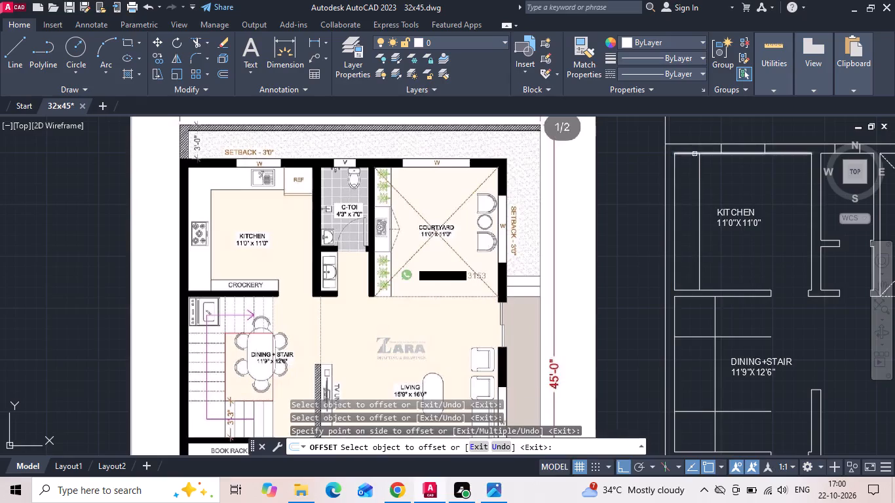
pyautogui.moveTo(695, 154); pyautogui.dragTo(693, 160)
pyautogui.click(686, 180)
pyautogui.press('Escape')
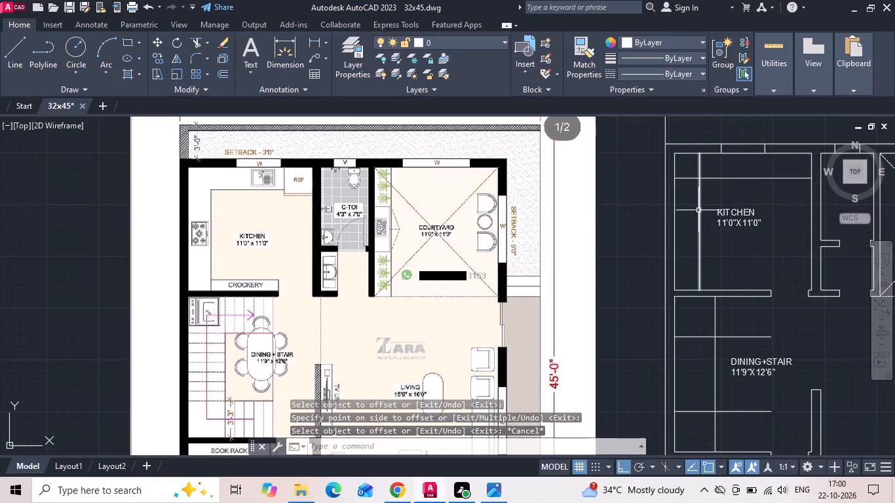
# Offset the kitchen's south inner wall line 12 inches into the room for the crockery counter.
pyautogui.write('O')
pyautogui.press('space')
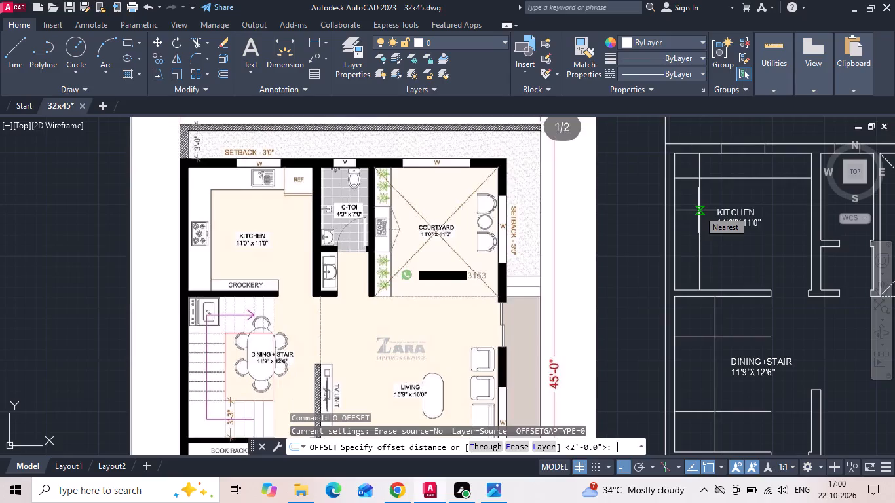
pyautogui.write('12')
pyautogui.press('space')
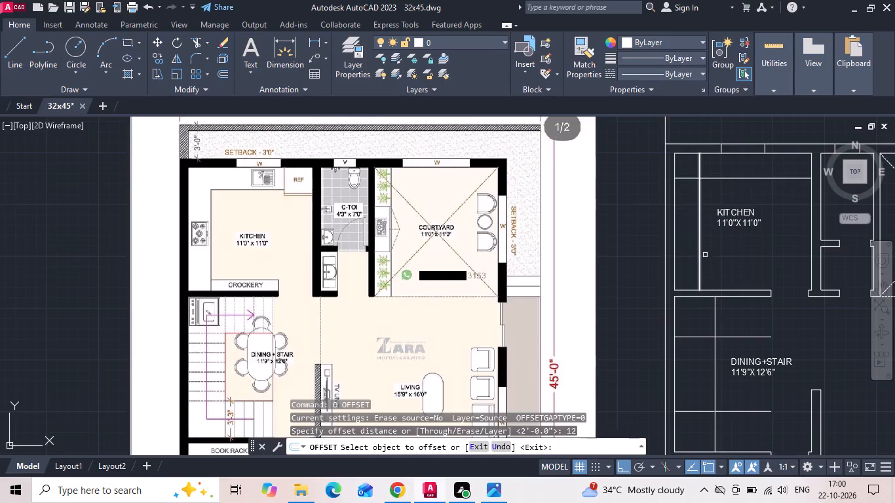
pyautogui.moveTo(723, 291); pyautogui.dragTo(725, 281)
pyautogui.click(730, 259)
pyautogui.press('Escape')
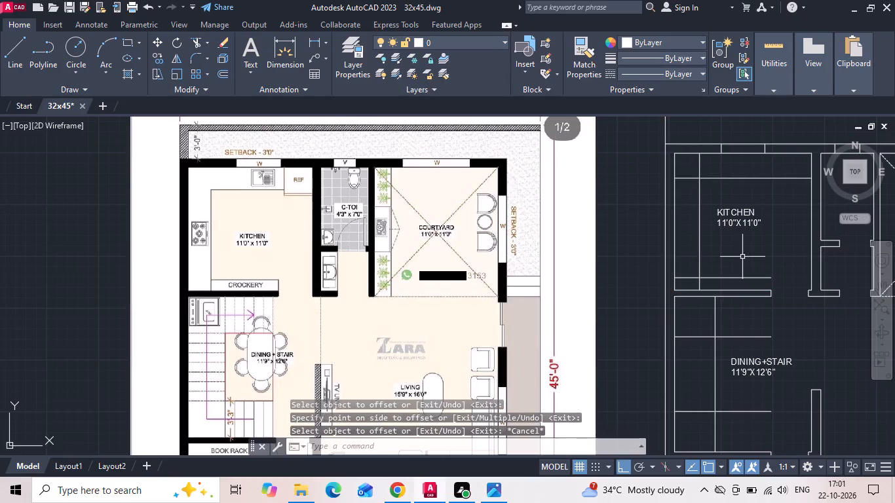
# Trim the crossing counter lines at the kitchen's northwest and southwest corners so the counter edges meet cleanly.
pyautogui.press('t')
pyautogui.press('r')
pyautogui.press('space')
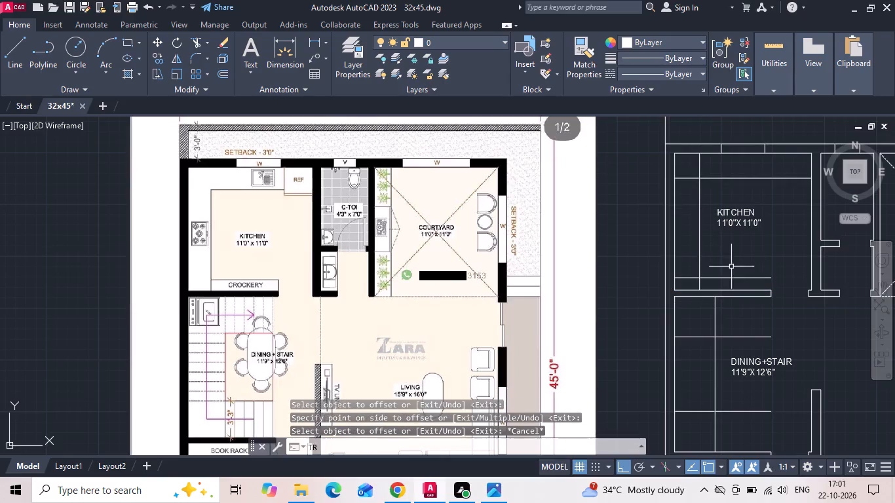
pyautogui.click(693, 278)
pyautogui.moveTo(692, 187); pyautogui.dragTo(703, 165)
pyautogui.press('Escape')
pyautogui.moveTo(715, 173); pyautogui.dragTo(613, 196, button='middle')
pyautogui.press('Escape')
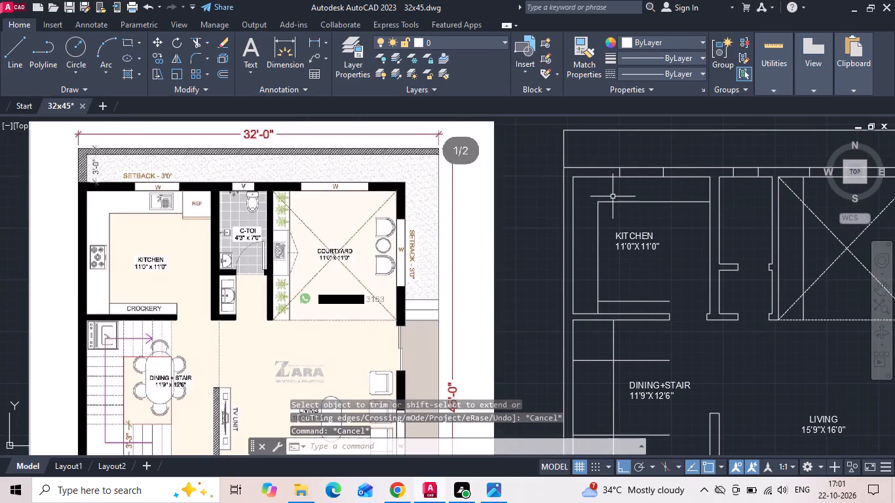
# Offset the kitchen's east inner wall line 3' westward to mark the refrigerator space.
pyautogui.write("O 3'")
pyautogui.press('Return')
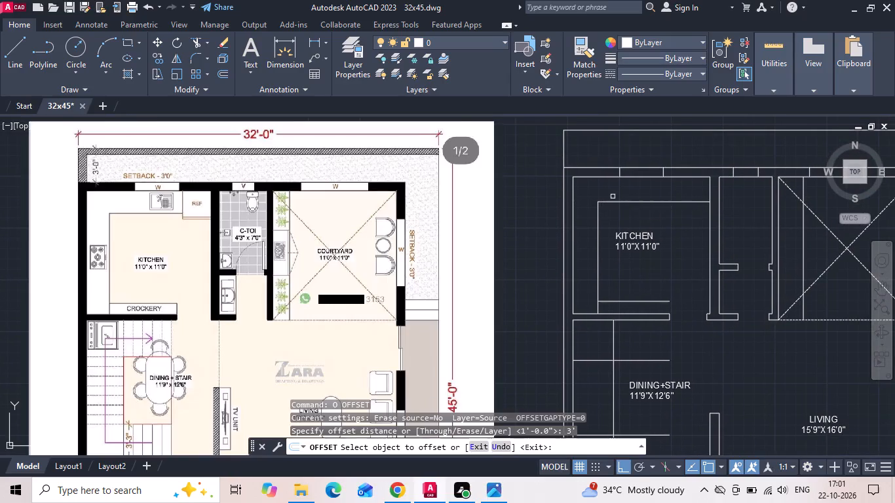
pyautogui.moveTo(712, 188); pyautogui.dragTo(684, 197)
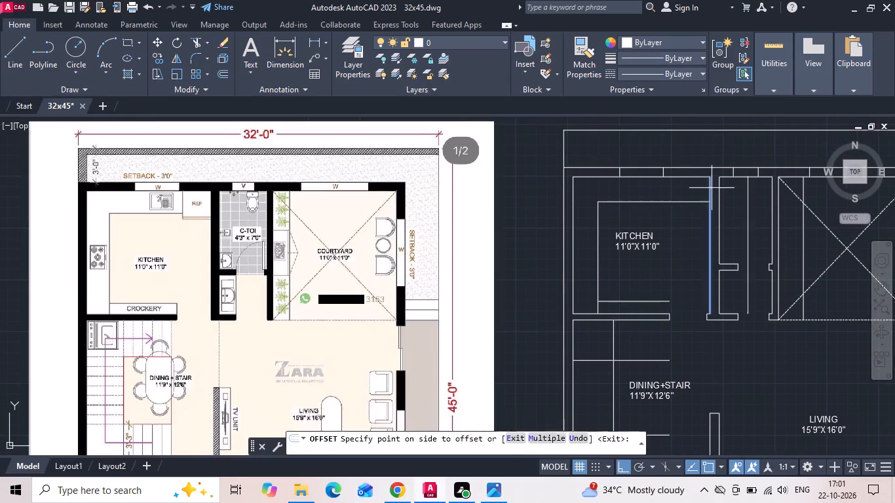
pyautogui.click(657, 202)
pyautogui.press('Escape')
# Trim the north counter's front line across the refrigerator space and the 3' offset line south of the counter.
pyautogui.press('t')
pyautogui.press('r')
pyautogui.press('space')
pyautogui.moveTo(703, 192); pyautogui.dragTo(677, 218)
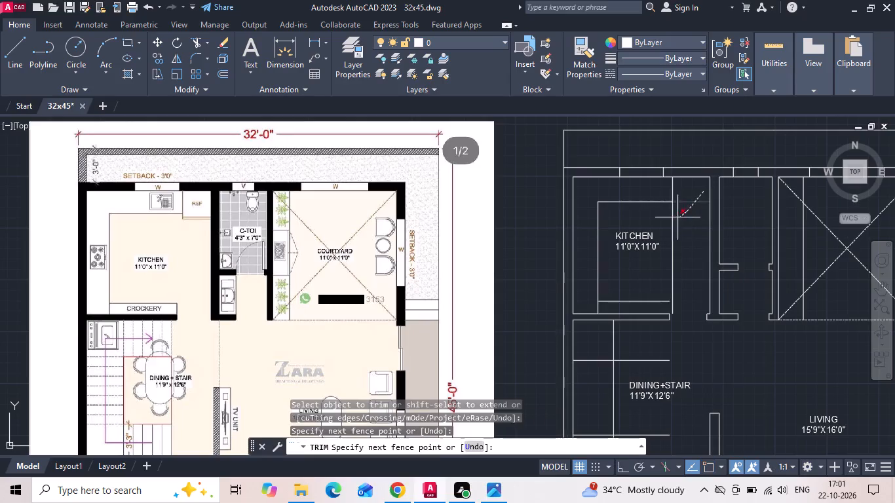
pyautogui.moveTo(677, 218); pyautogui.dragTo(665, 223)
pyautogui.press('Escape')
# Extend the end line of the kitchen's south wall to close the east end of the crockery counter.
pyautogui.press('e')
pyautogui.press('x')
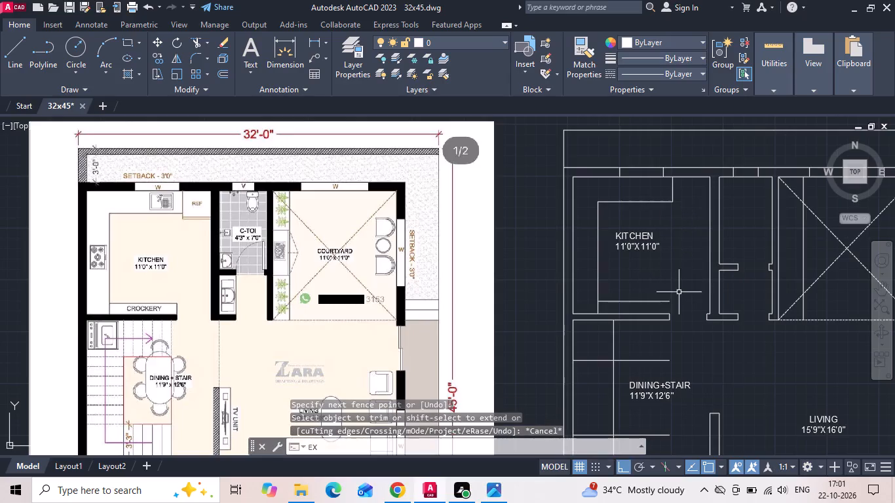
pyautogui.scroll(2, 676, 328)
pyautogui.press('Escape')
pyautogui.write('EX')
pyautogui.press('space')
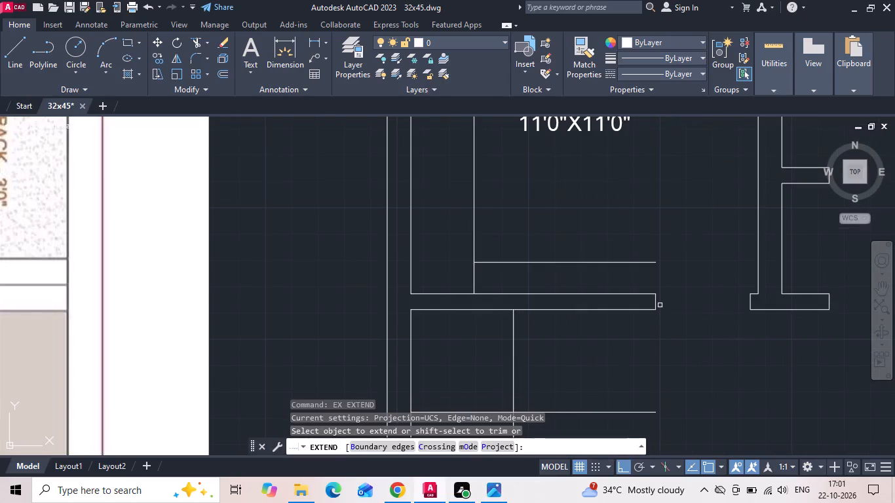
pyautogui.click(658, 304)
pyautogui.click(643, 301)
pyautogui.click(659, 296)
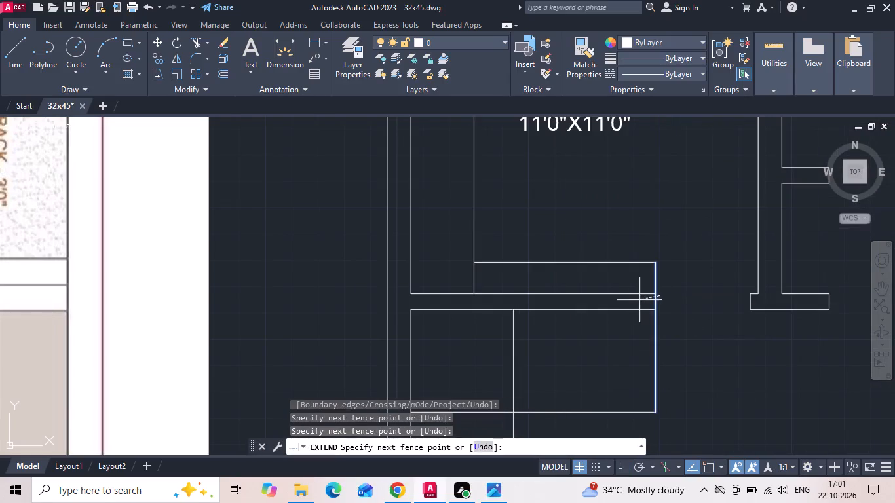
pyautogui.click(638, 300)
pyautogui.press('Escape')
# Trim the excess of the extended wall-end line south of the wall, in the dining and stair area.
pyautogui.write('TR')
pyautogui.press('space')
pyautogui.moveTo(643, 346); pyautogui.dragTo(668, 378)
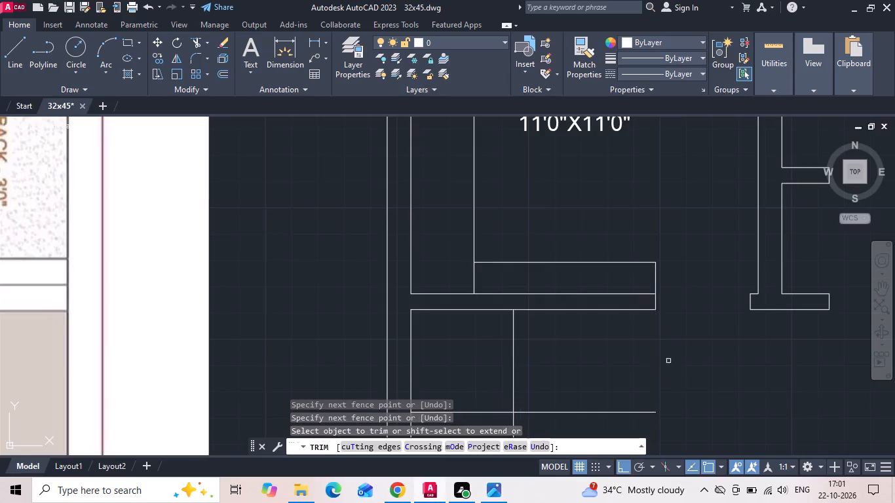
pyautogui.moveTo(668, 354); pyautogui.dragTo(667, 301, button='middle')
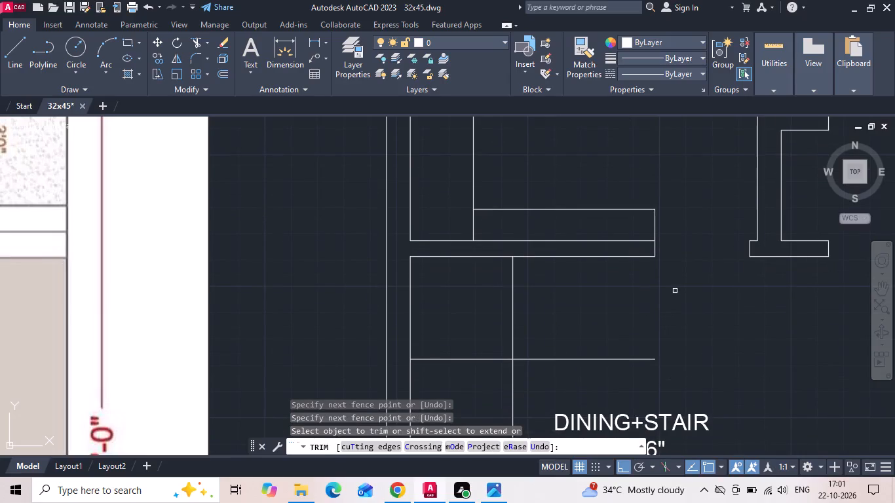
pyautogui.press('Escape')
# Save the drawing with the kitchen counters.
pyautogui.hotkey('ctrl', 's')
pyautogui.hotkey('ctrl', 's')
pyautogui.hotkey('ctrl', 's')
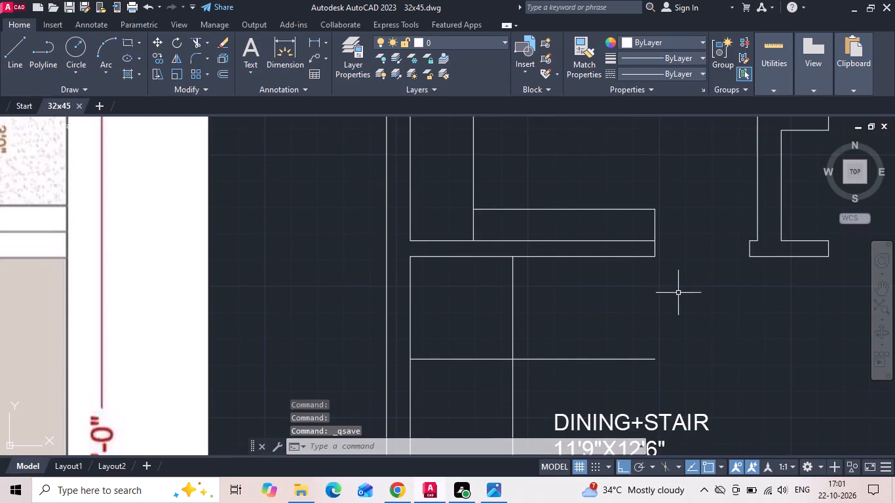
# Extend the end line of the short wall south of the toilet to close the front of the washbasin niche.
pyautogui.scroll(-2, 609, 265)
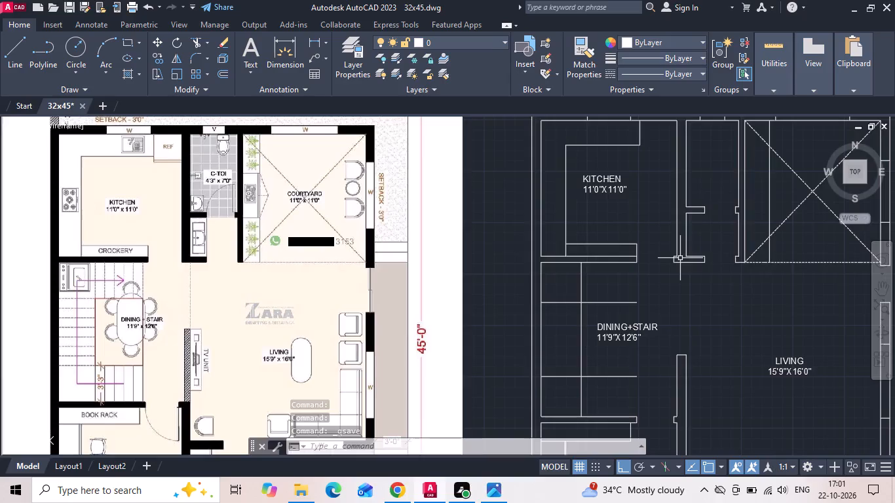
pyautogui.scroll(1, 700, 243)
pyautogui.write('EX')
pyautogui.press('space')
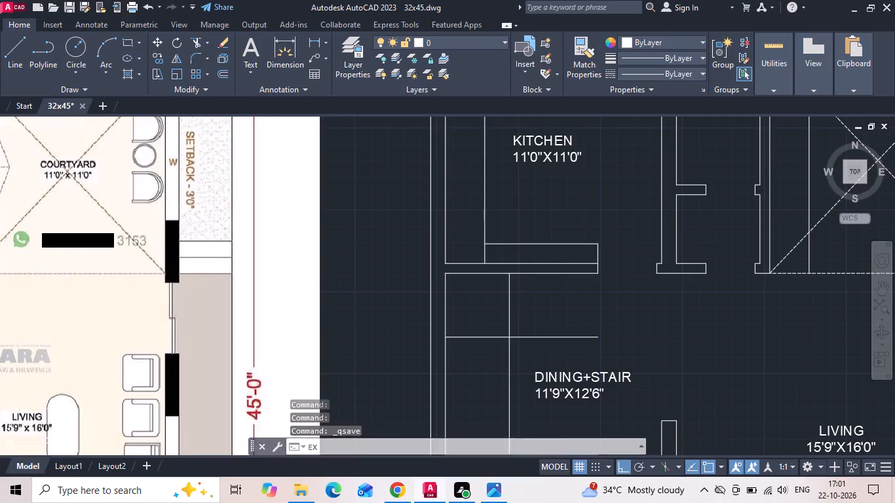
pyautogui.click(707, 190)
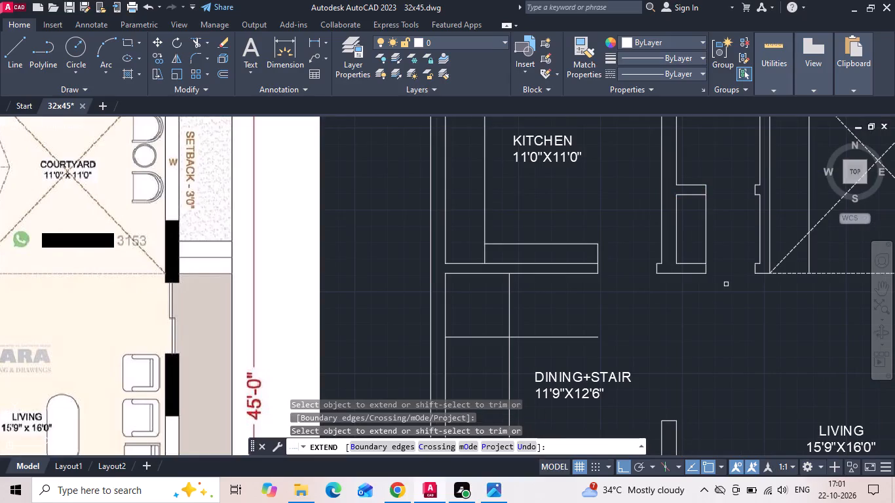
# Save the drawing with the closed washbasin niche.
pyautogui.hotkey('ctrl', 's')
pyautogui.hotkey('ctrl', 's')
# Copy the staircase's north-south line eastward at 10, 20, 30, 40 and 50 inches to form the treads.
pyautogui.scroll(-1, 655, 279)
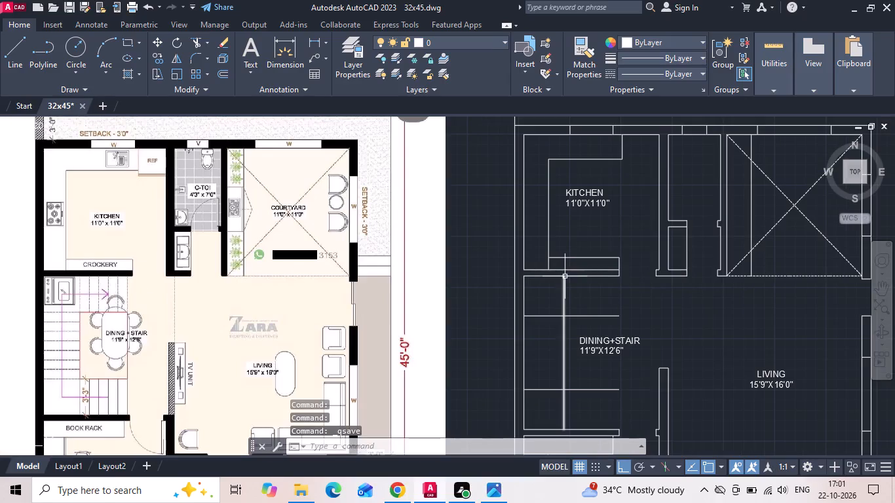
pyautogui.moveTo(457, 262); pyautogui.dragTo(385, 241, button='middle')
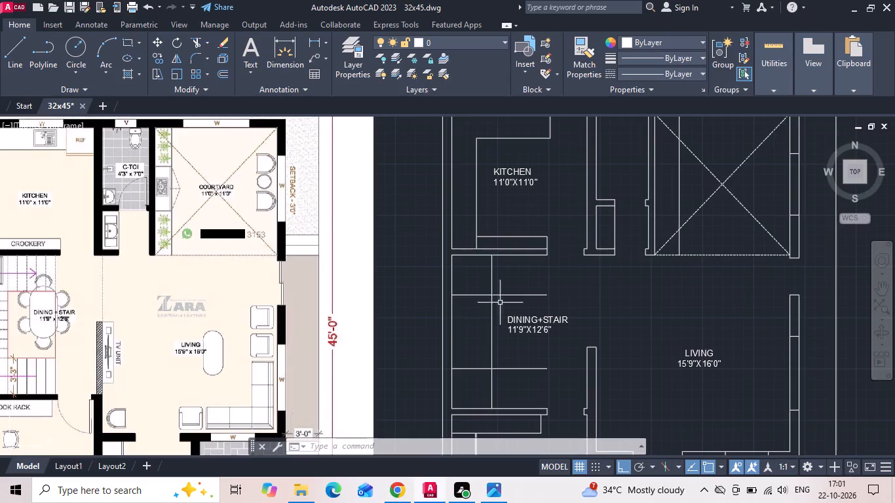
pyautogui.moveTo(416, 312); pyautogui.dragTo(534, 284, button='middle')
pyautogui.scroll(2, 131, 249)
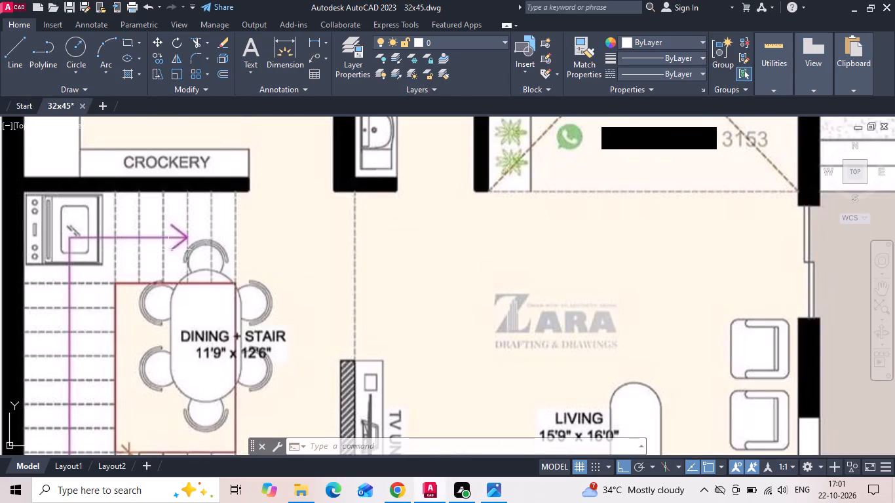
pyautogui.scroll(-2, 229, 241)
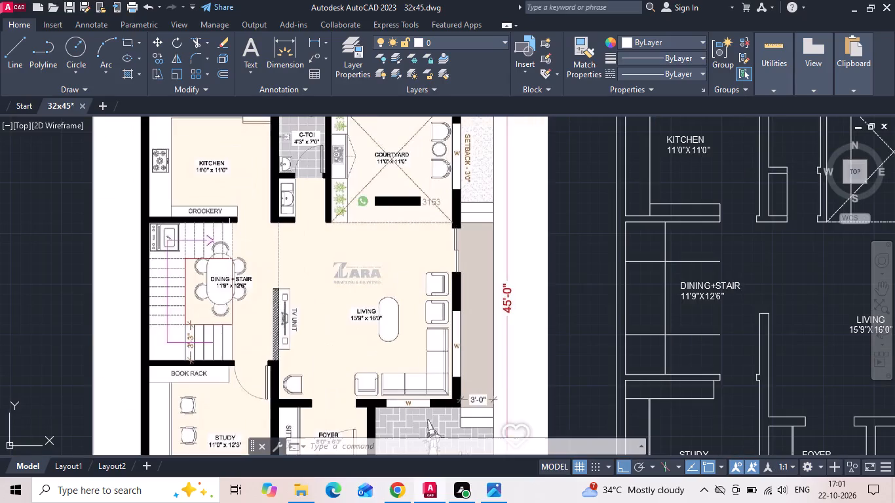
pyautogui.moveTo(419, 272); pyautogui.dragTo(244, 267, button='middle')
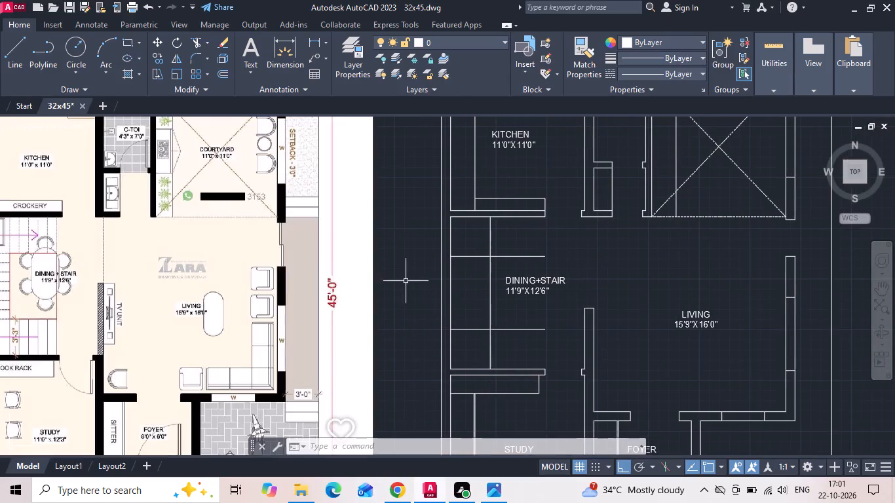
pyautogui.scroll(1, 484, 300)
pyautogui.moveTo(490, 303); pyautogui.dragTo(472, 262, button='middle')
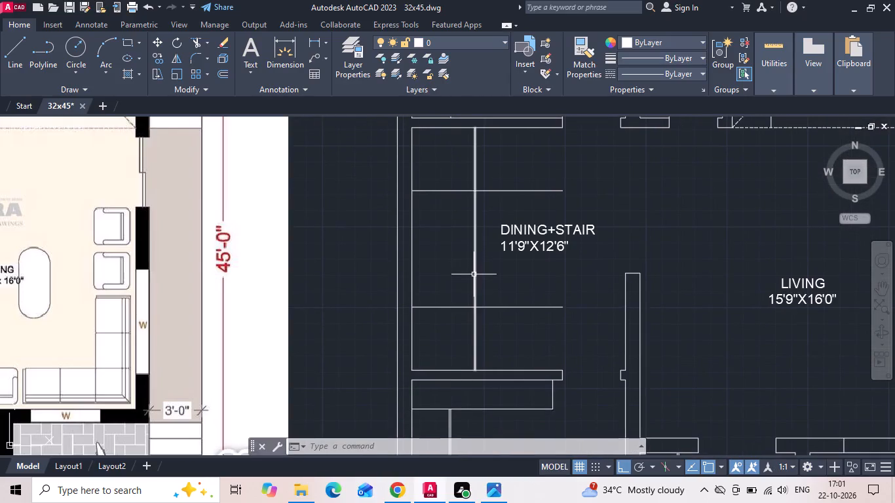
pyautogui.click(474, 275)
pyautogui.rightClick(475, 275)
pyautogui.click(518, 256)
pyautogui.moveTo(499, 278); pyautogui.dragTo(544, 272)
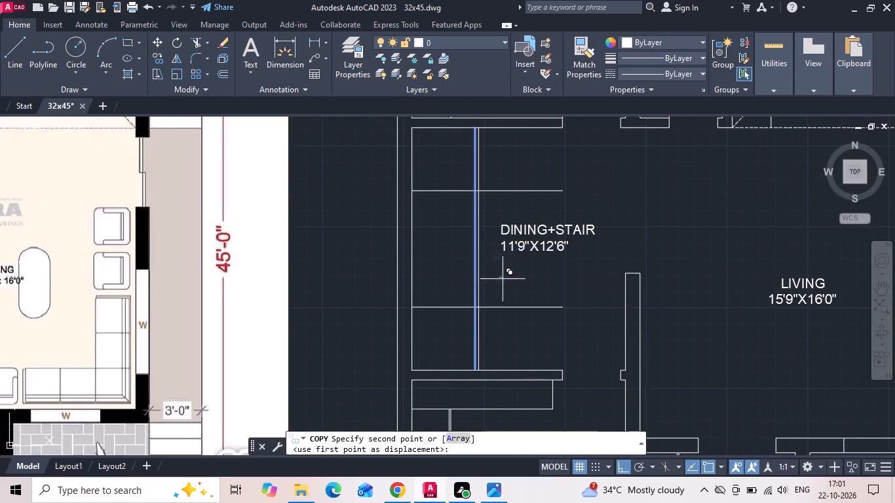
pyautogui.moveTo(544, 272); pyautogui.dragTo(545, 272)
pyautogui.write('10')
pyautogui.press('Return')
pyautogui.write('20')
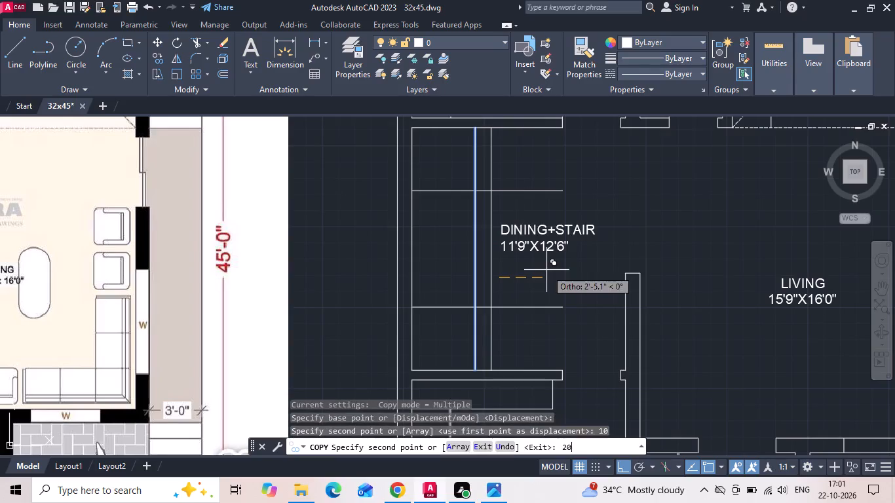
pyautogui.press('Return')
pyautogui.write('30')
pyautogui.press('Return')
pyautogui.write('40')
pyautogui.press('Return')
pyautogui.write('50')
pyautogui.press('Return')
pyautogui.press('Escape')
# Trim the copied tread lines between the two staircase flights and cut the flight edge lines back to the outermost eastern tread.
pyautogui.scroll(-1, 571, 267)
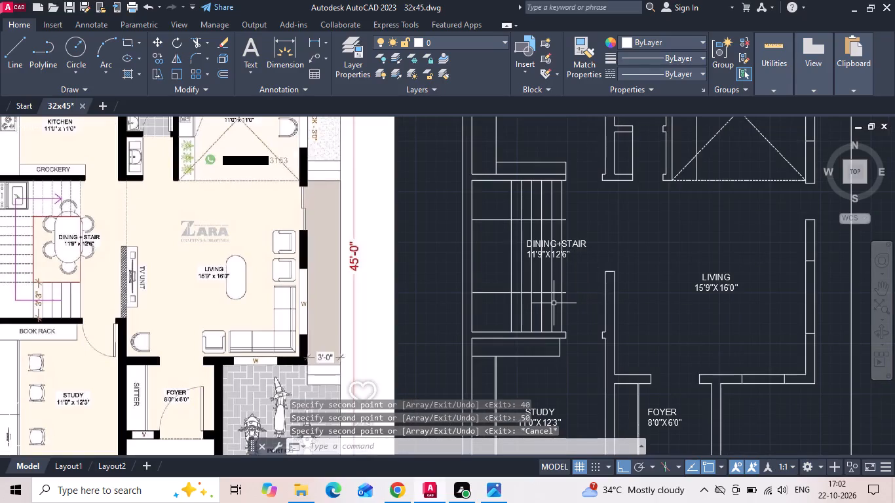
pyautogui.press('t')
pyautogui.write('R')
pyautogui.press('space')
pyautogui.press('space')
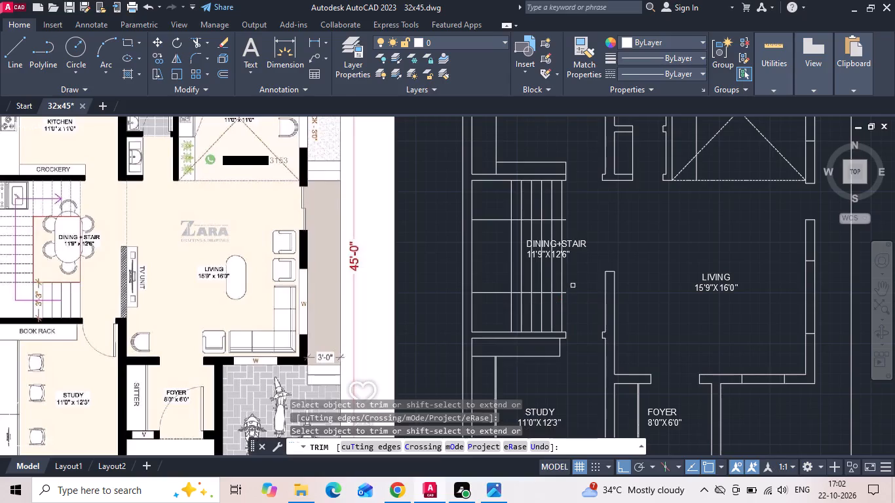
pyautogui.scroll(1, 581, 277)
pyautogui.click(563, 283)
pyautogui.click(476, 284)
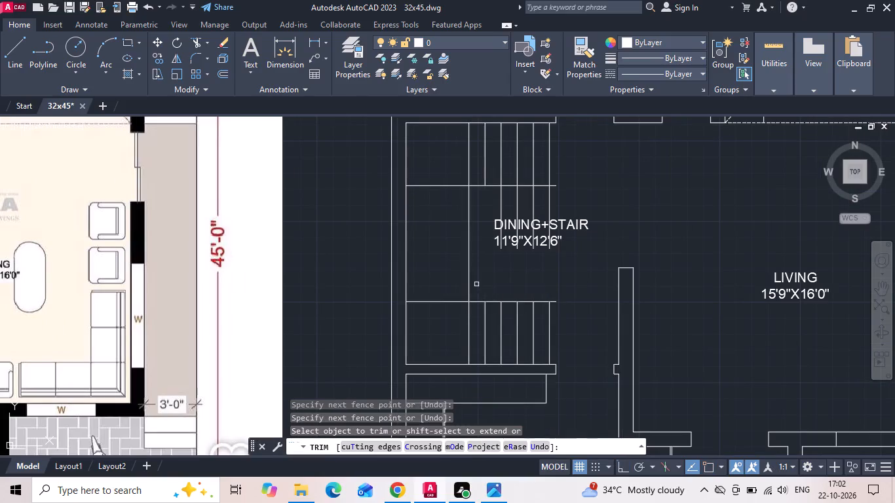
pyautogui.click(557, 301)
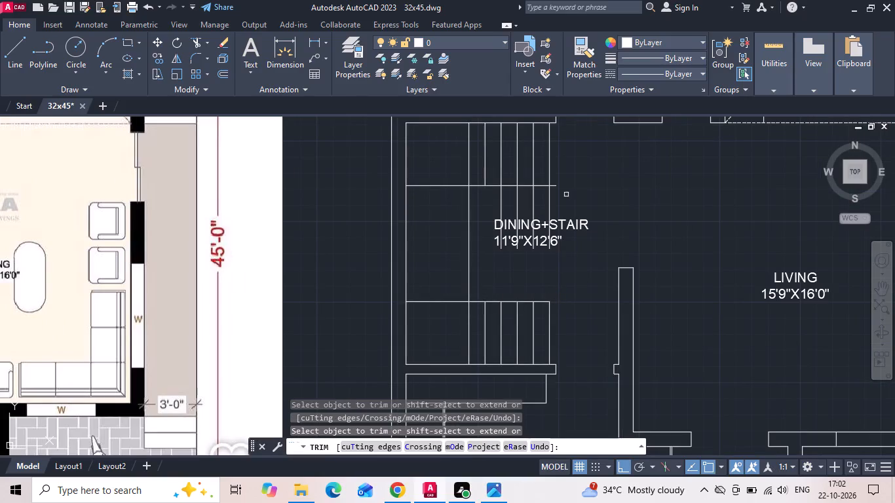
pyautogui.click(558, 186)
pyautogui.moveTo(556, 197); pyautogui.dragTo(545, 197)
pyautogui.click(489, 204)
pyautogui.press('Escape')
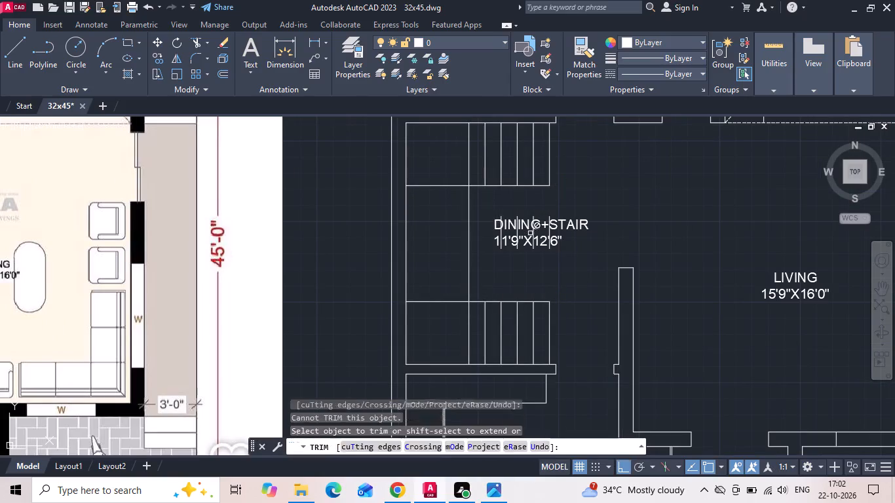
# Erase the four leftover tread pieces running through the DINING+STAIR label.
pyautogui.scroll(1, 507, 217)
pyautogui.click(477, 209)
pyautogui.press('Escape')
pyautogui.moveTo(588, 204); pyautogui.dragTo(581, 206)
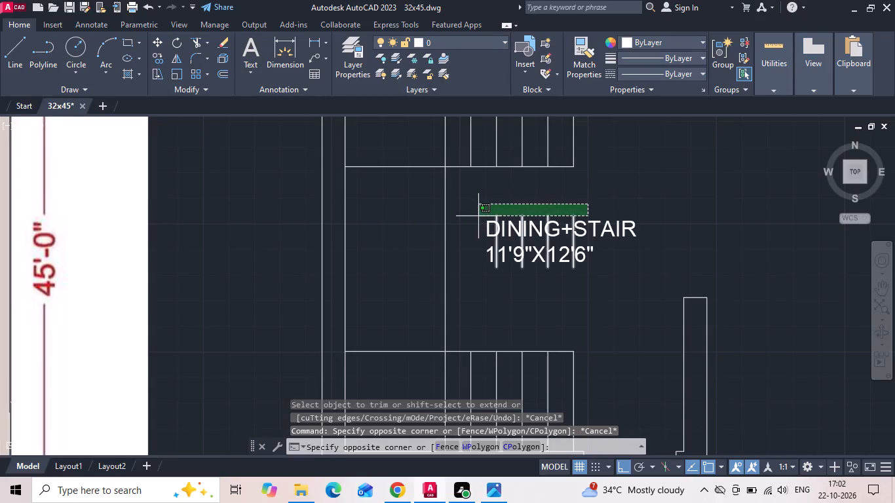
pyautogui.click(478, 216)
pyautogui.press('Delete')
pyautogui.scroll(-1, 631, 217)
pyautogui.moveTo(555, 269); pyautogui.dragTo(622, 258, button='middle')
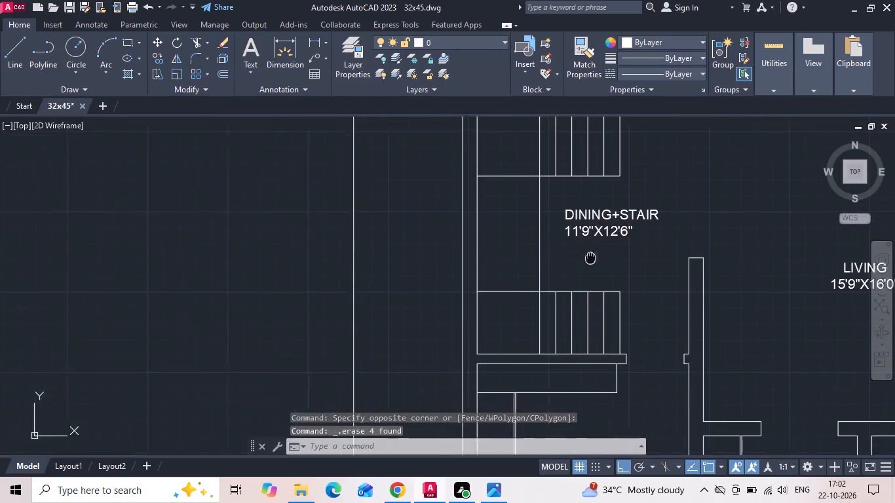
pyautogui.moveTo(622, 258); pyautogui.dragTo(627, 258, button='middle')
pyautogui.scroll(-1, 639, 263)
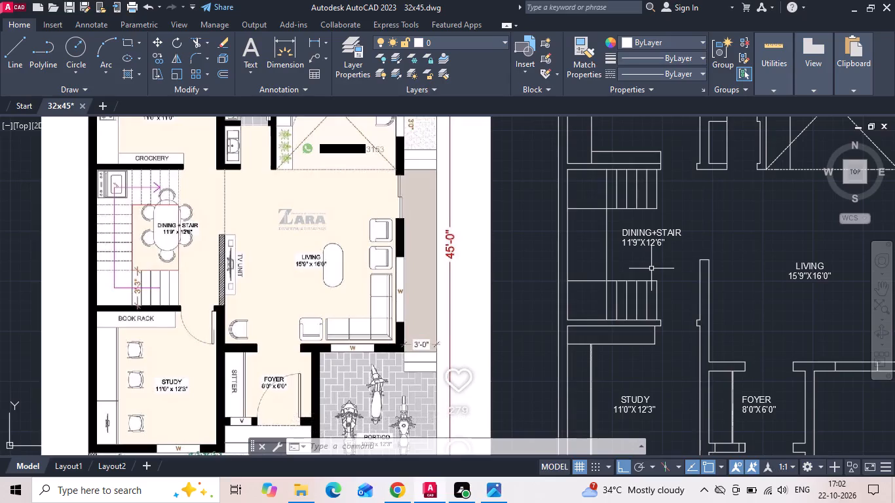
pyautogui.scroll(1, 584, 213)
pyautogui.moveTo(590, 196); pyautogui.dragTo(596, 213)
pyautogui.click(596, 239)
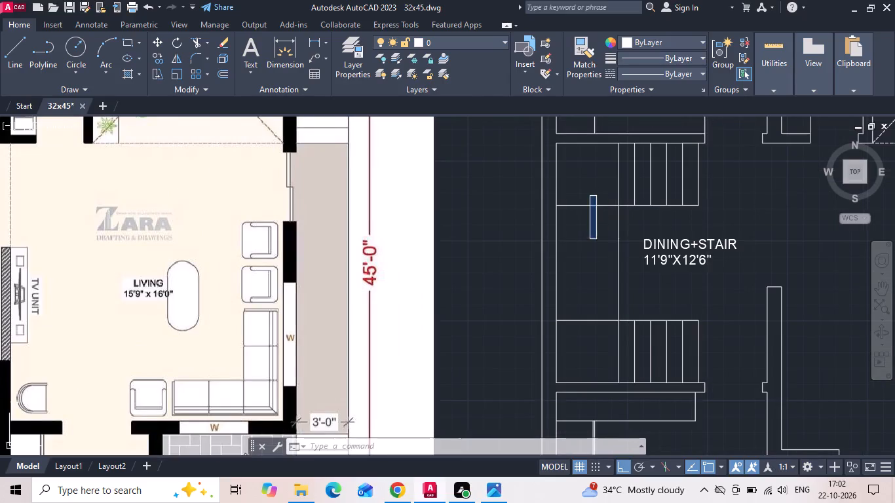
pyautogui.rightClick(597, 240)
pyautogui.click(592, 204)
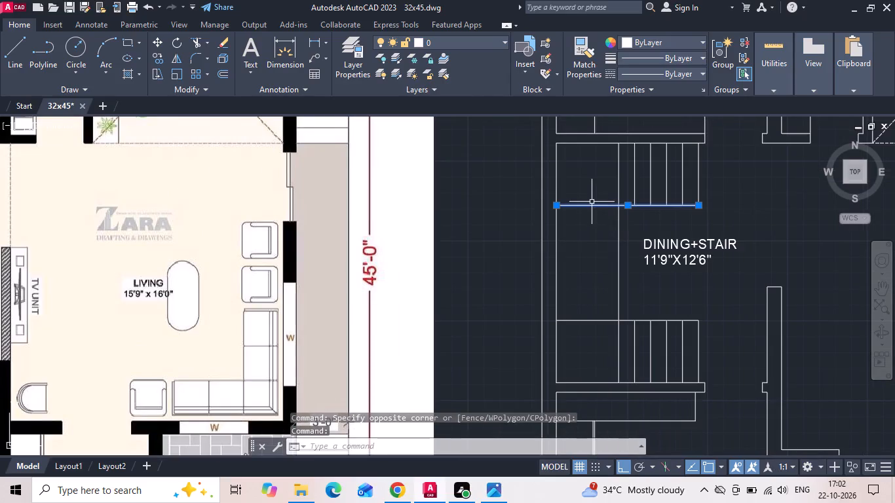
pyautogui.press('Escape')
# Save the drawing with the trimmed flight treads.
pyautogui.hotkey('ctrl', 's')
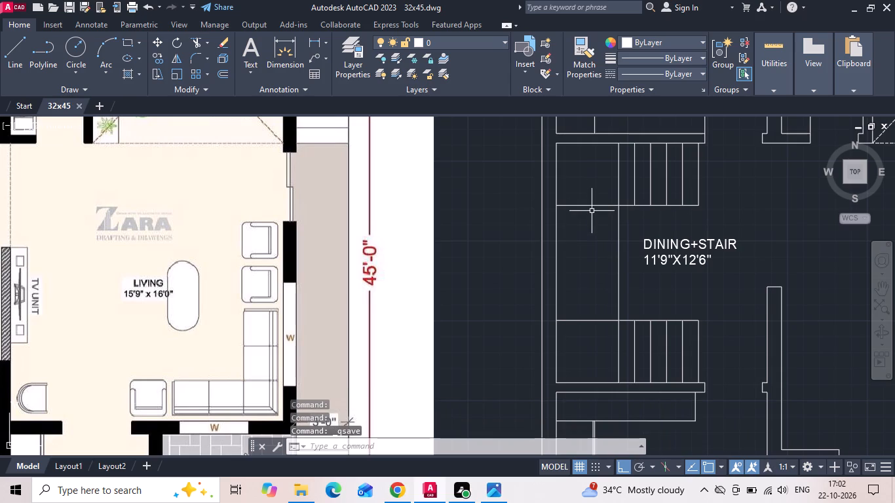
# Offset the south edge line of the northern flight southward six times at 10 inches to form the middle flight's treads.
pyautogui.write('O')
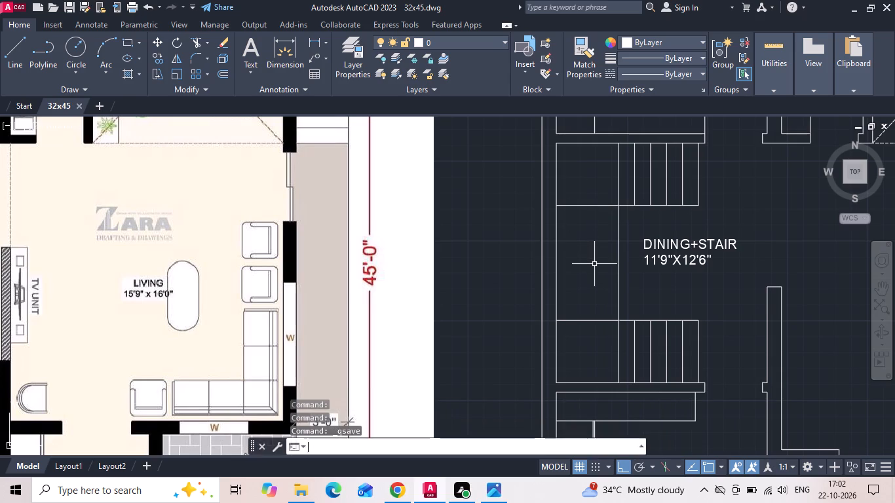
pyautogui.press('space')
pyautogui.write('10')
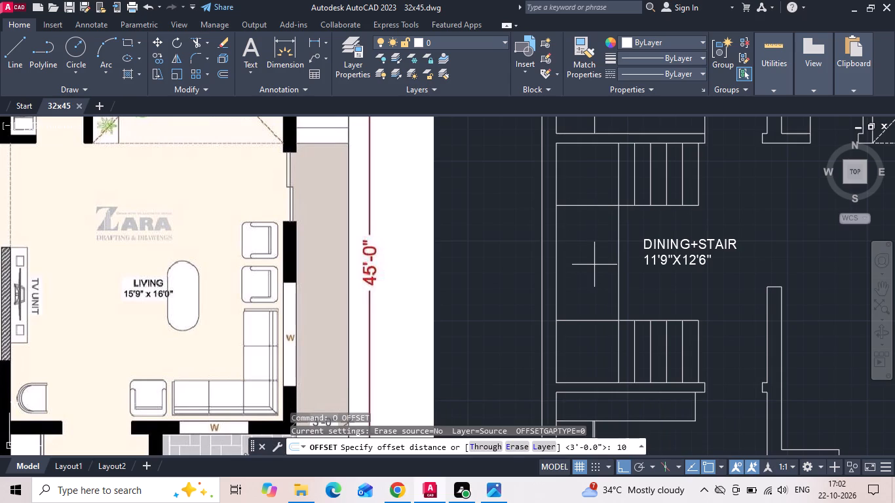
pyautogui.press('Return')
pyautogui.click(588, 206)
pyautogui.click(582, 239)
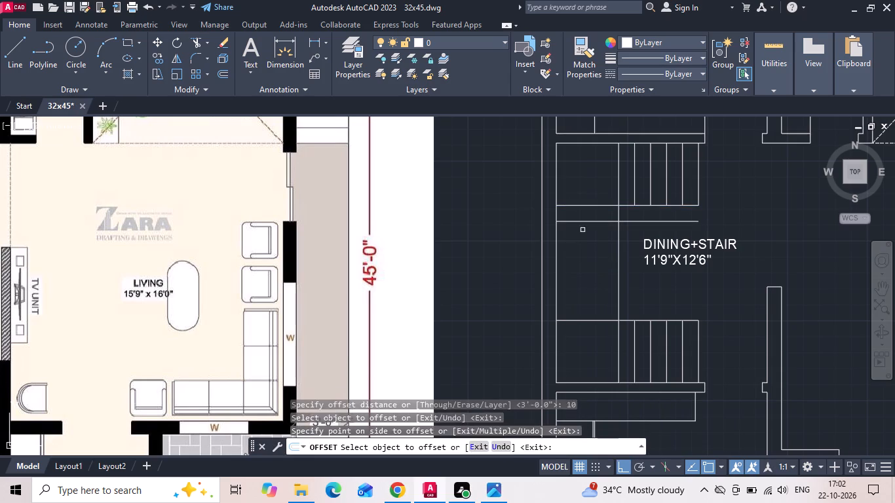
pyautogui.moveTo(584, 222); pyautogui.dragTo(584, 240)
pyautogui.click(577, 266)
pyautogui.click(579, 238)
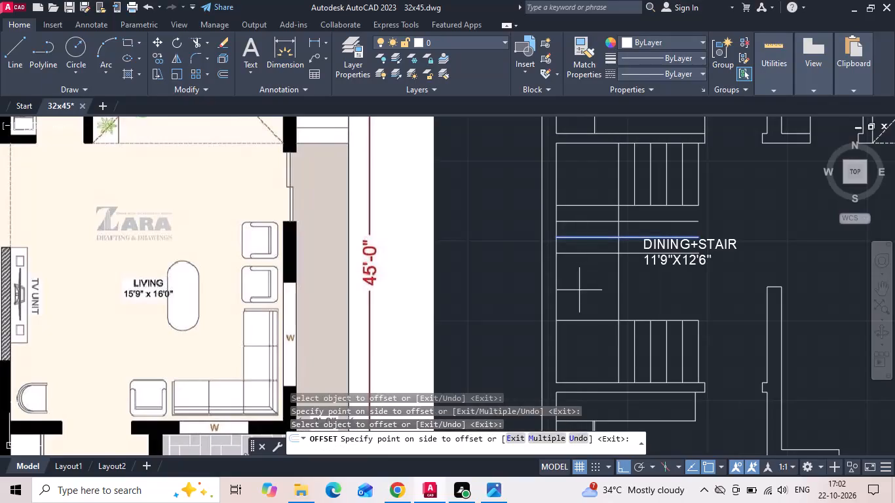
pyautogui.click(579, 290)
pyautogui.click(584, 255)
pyautogui.click(584, 255)
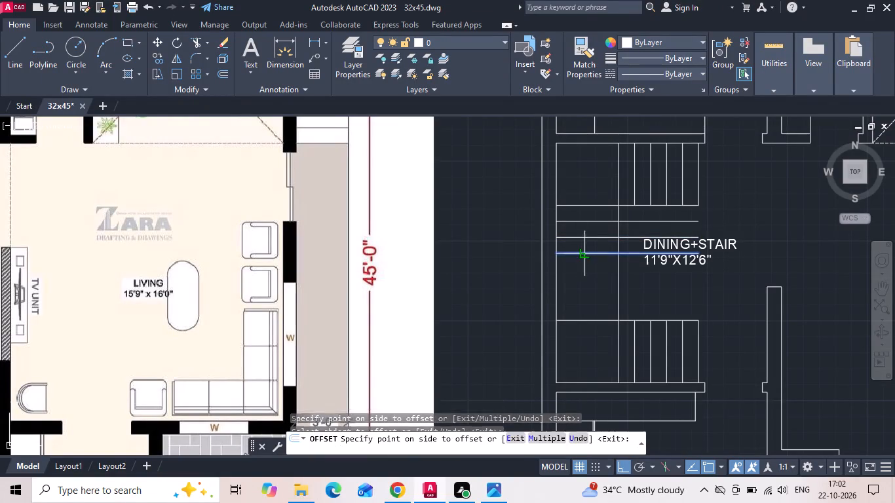
pyautogui.click(583, 278)
pyautogui.click(583, 271)
pyautogui.click(584, 297)
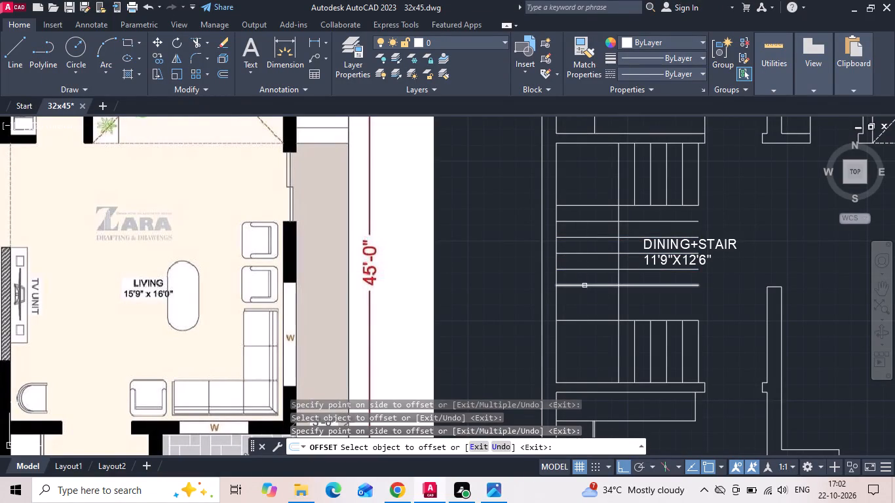
pyautogui.click(584, 286)
pyautogui.click(577, 311)
pyautogui.press('Escape')
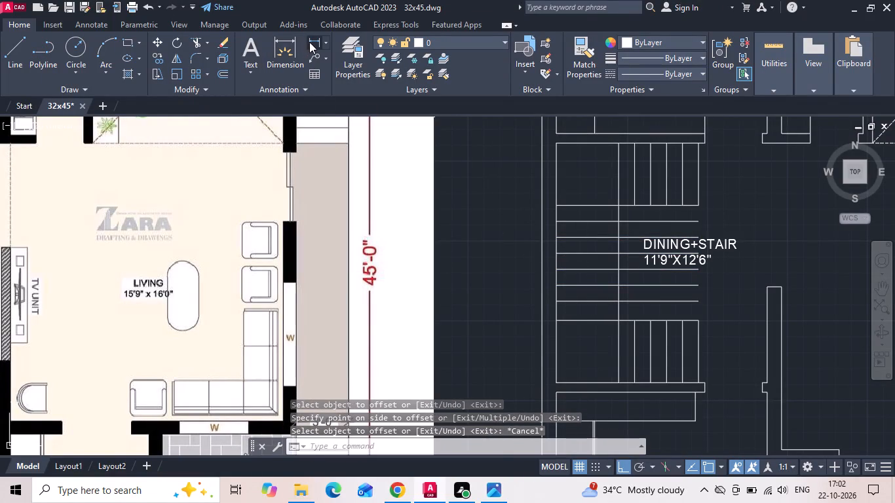
# Measure the gap between the last offset tread and the north edge of the southern flight with a linear dimension.
pyautogui.click(309, 42)
pyautogui.scroll(1, 622, 307)
pyautogui.click(571, 303)
pyautogui.click(571, 331)
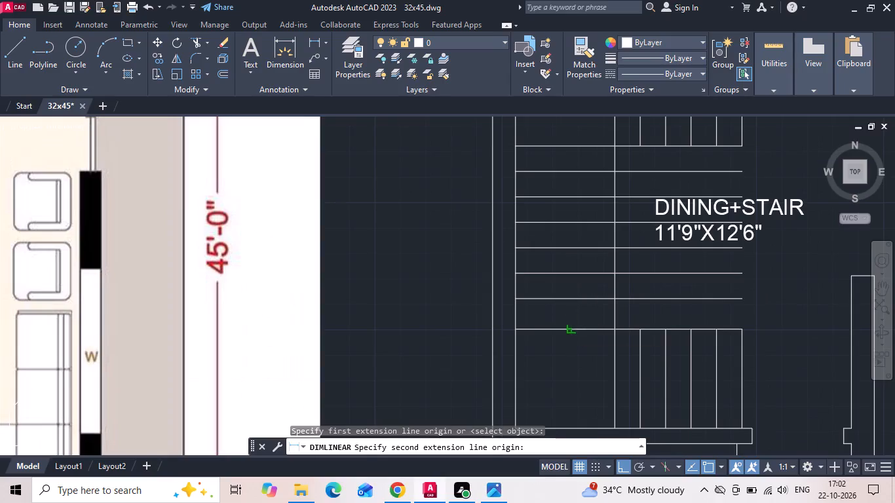
pyautogui.press('Escape')
# Examine the staircase in the reference plan, comparing its treads and line styles with the drafted stair.
pyautogui.scroll(-2, 577, 328)
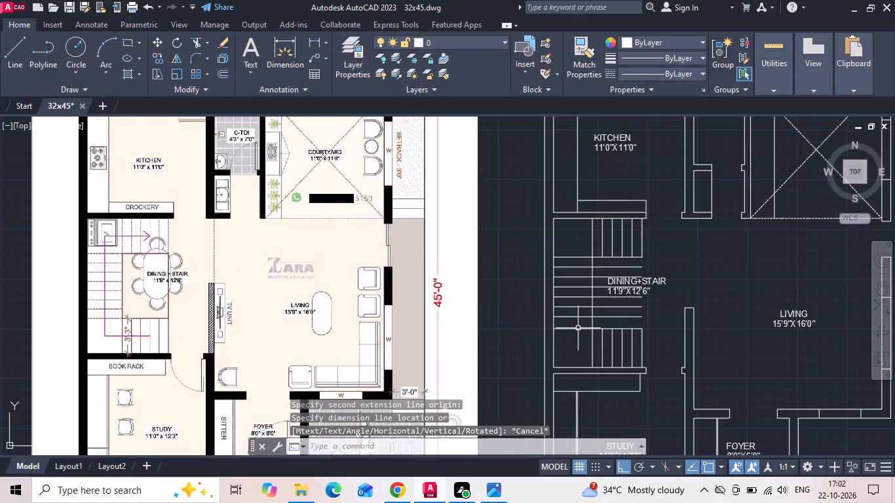
pyautogui.scroll(1, 104, 336)
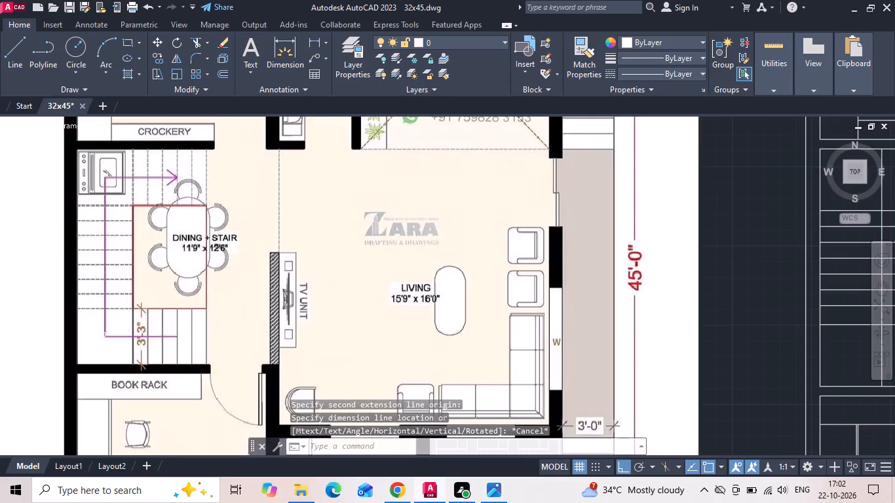
pyautogui.moveTo(103, 333); pyautogui.dragTo(128, 333, button='middle')
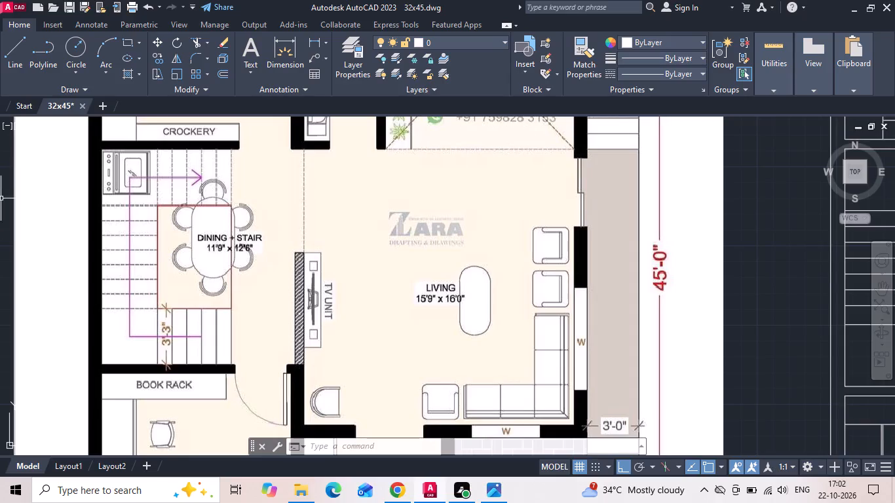
pyautogui.scroll(2, 168, 201)
pyautogui.scroll(-1, 241, 217)
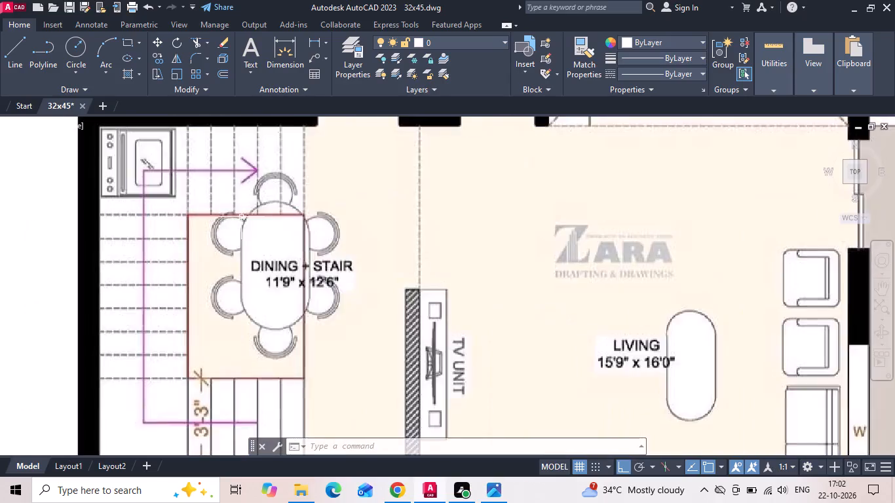
pyautogui.scroll(-2, 214, 231)
pyautogui.scroll(1, 550, 234)
# Trim the six offset tread lines where they run east of the staircase's north-south line.
pyautogui.moveTo(637, 249); pyautogui.dragTo(472, 249, button='middle')
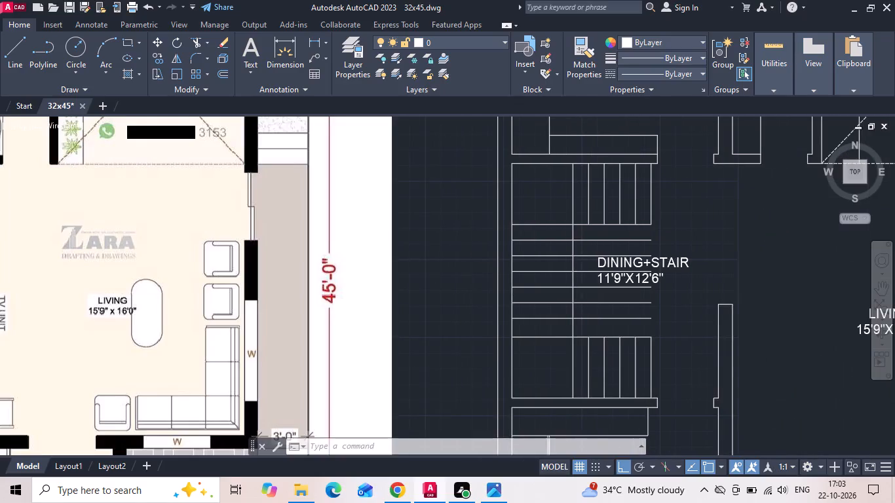
pyautogui.press('t')
pyautogui.press('r')
pyautogui.press('space')
pyautogui.click(582, 236)
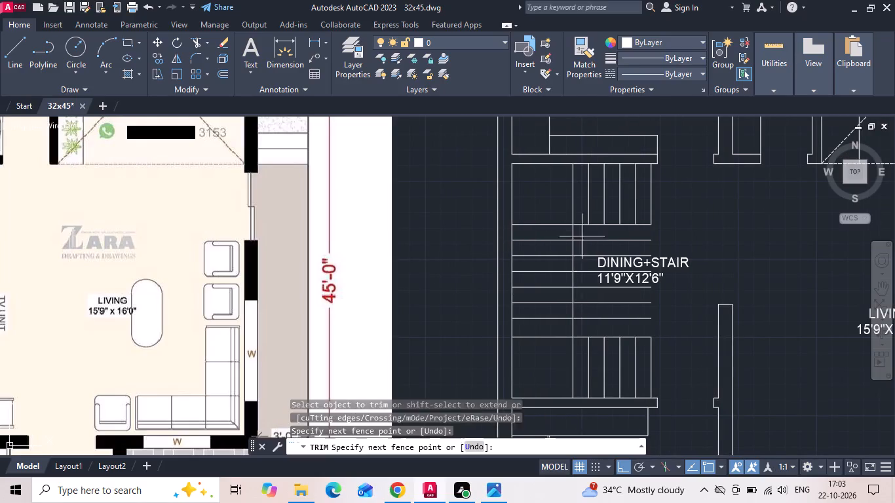
pyautogui.click(581, 333)
pyautogui.press('Escape')
# Move the six middle-flight treads 1 inch south.
pyautogui.moveTo(557, 330); pyautogui.dragTo(555, 320)
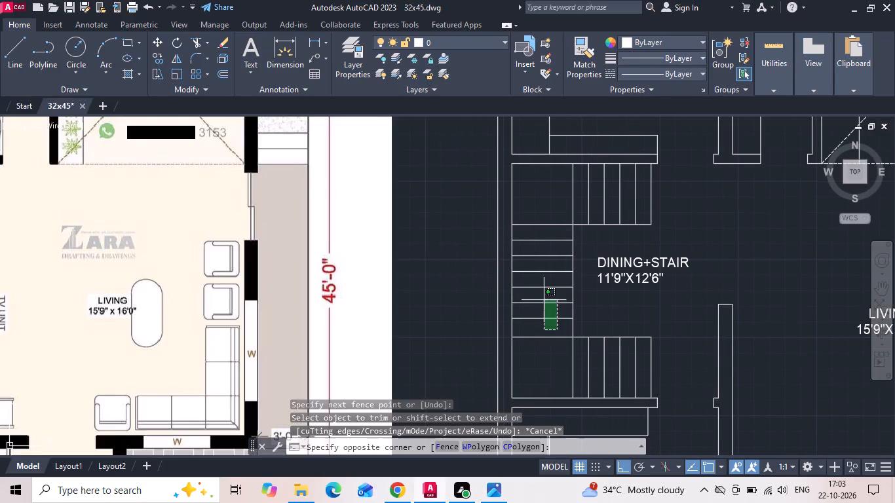
pyautogui.click(532, 236)
pyautogui.rightClick(532, 236)
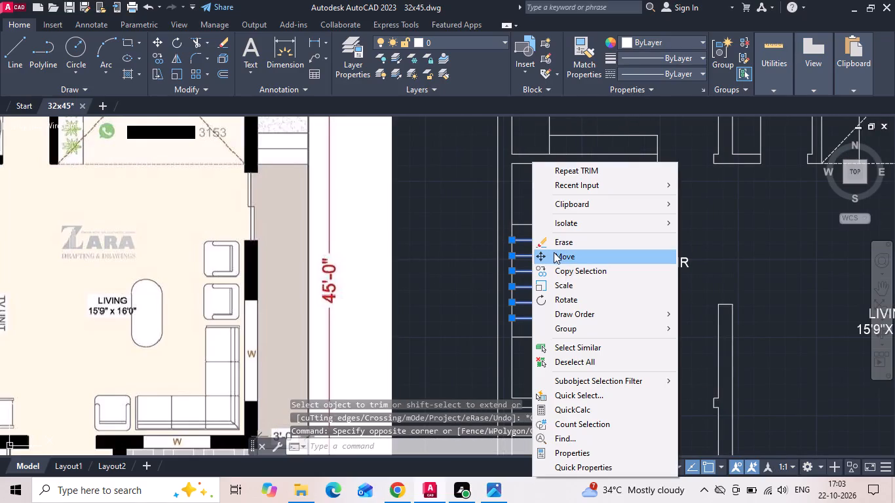
pyautogui.click(554, 252)
pyautogui.scroll(1, 586, 307)
pyautogui.click(613, 310)
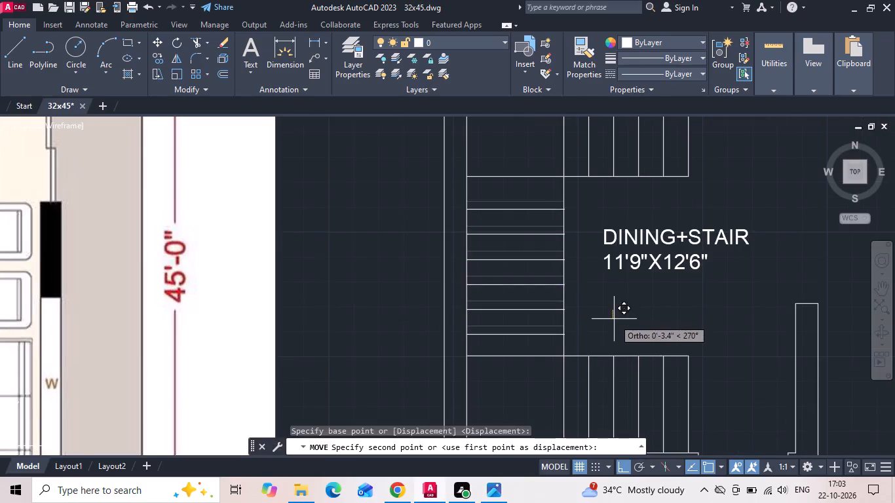
pyautogui.write('1')
pyautogui.press('space')
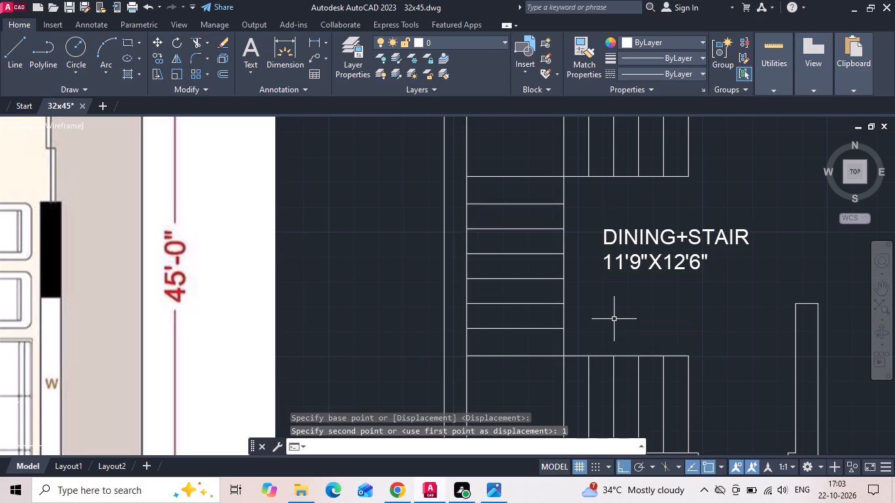
# Save the drawing with the adjusted middle-flight treads.
pyautogui.hotkey('ctrl', 's')
# Change the six middle-flight treads to the dashed ACAD linetype.
pyautogui.moveTo(556, 344); pyautogui.dragTo(539, 318)
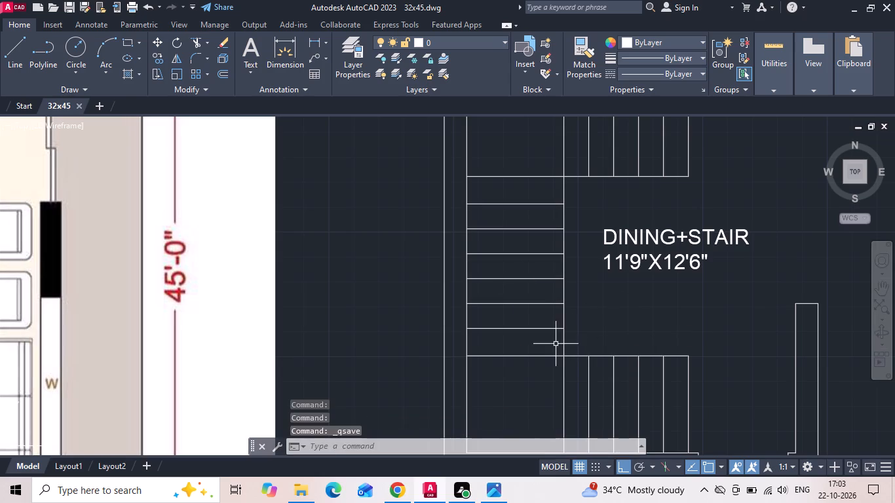
pyautogui.moveTo(539, 318); pyautogui.dragTo(528, 299)
pyautogui.click(506, 189)
pyautogui.click(641, 78)
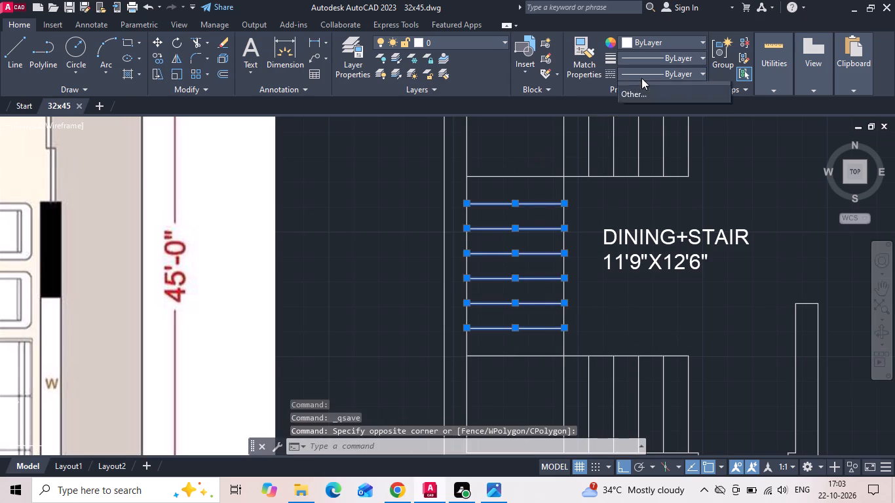
pyautogui.click(639, 115)
pyautogui.moveTo(599, 192); pyautogui.dragTo(590, 231, button='middle')
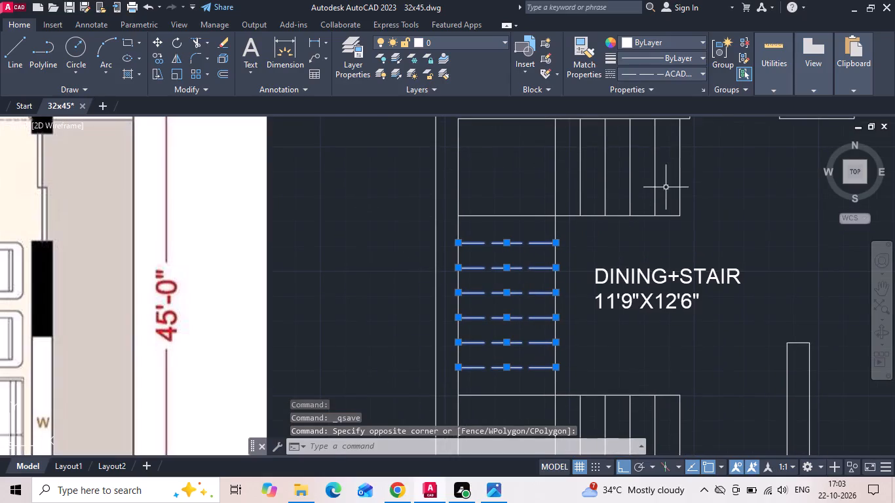
# Apply the same dashed ACAD linetype to the five treads of the northern flight.
pyautogui.moveTo(702, 166); pyautogui.dragTo(674, 169)
pyautogui.click(565, 174)
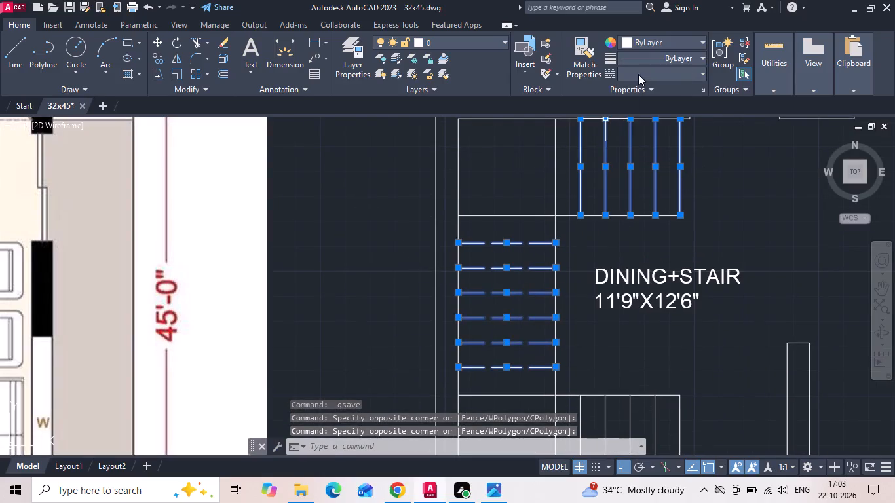
pyautogui.click(638, 74)
pyautogui.click(645, 123)
pyautogui.scroll(-2, 671, 219)
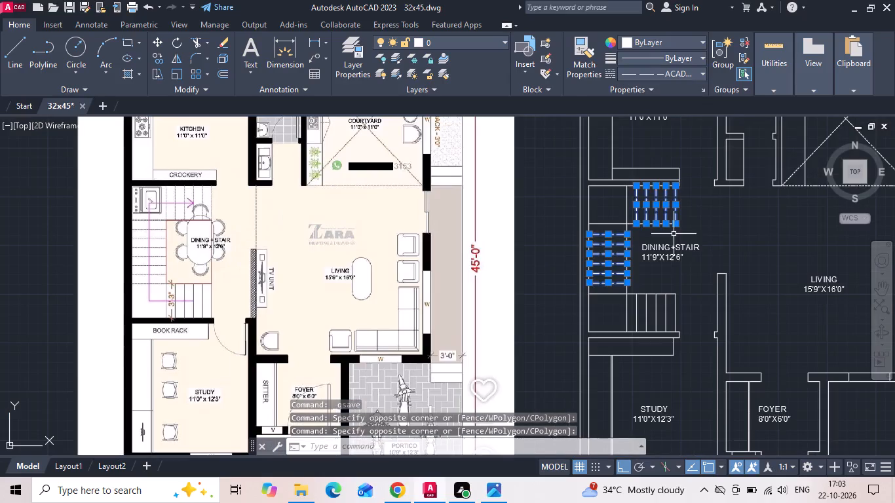
pyautogui.press('Escape')
pyautogui.scroll(2, 651, 201)
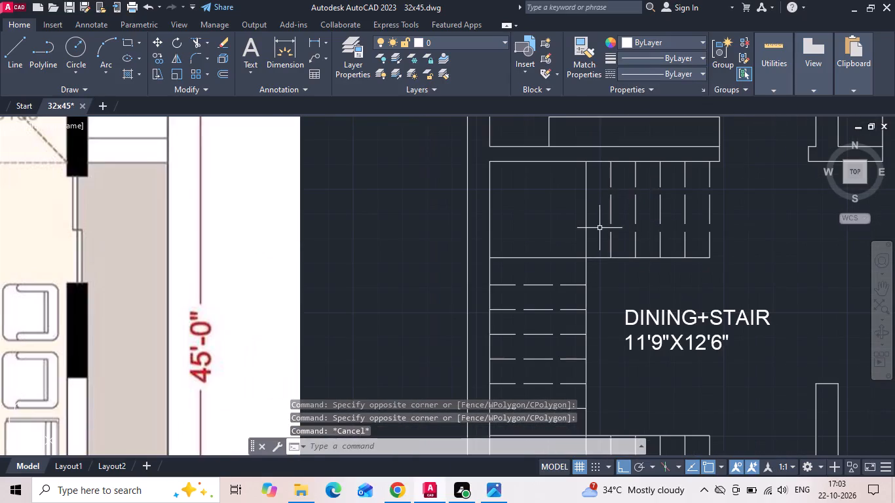
# Trim away the two solid edge lines separating the northern stair landing from the northern and middle flights.
pyautogui.write('TR')
pyautogui.press('space')
pyautogui.moveTo(590, 225); pyautogui.dragTo(579, 223)
pyautogui.click(575, 221)
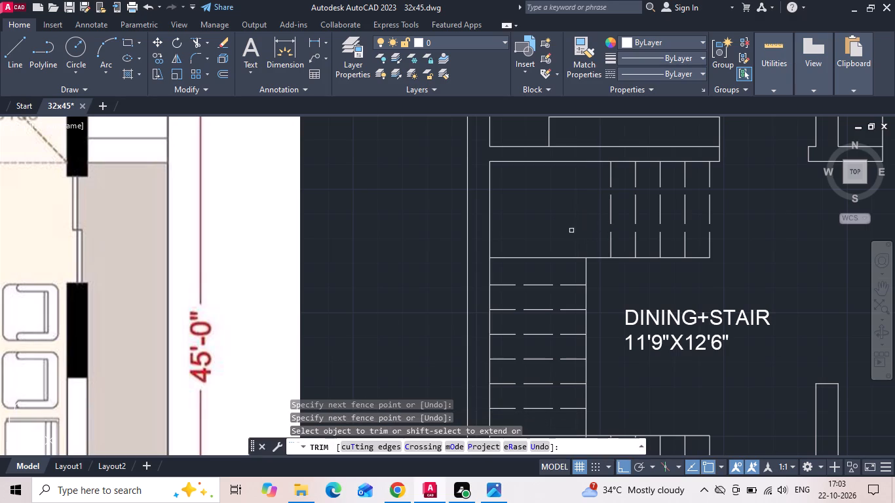
pyautogui.click(559, 259)
pyautogui.press('Escape')
# Copy the northernmost dashed tread of the middle flight up to the southern edge of the northern landing.
pyautogui.moveTo(557, 267); pyautogui.dragTo(550, 288)
pyautogui.click(545, 301)
pyautogui.rightClick(537, 243)
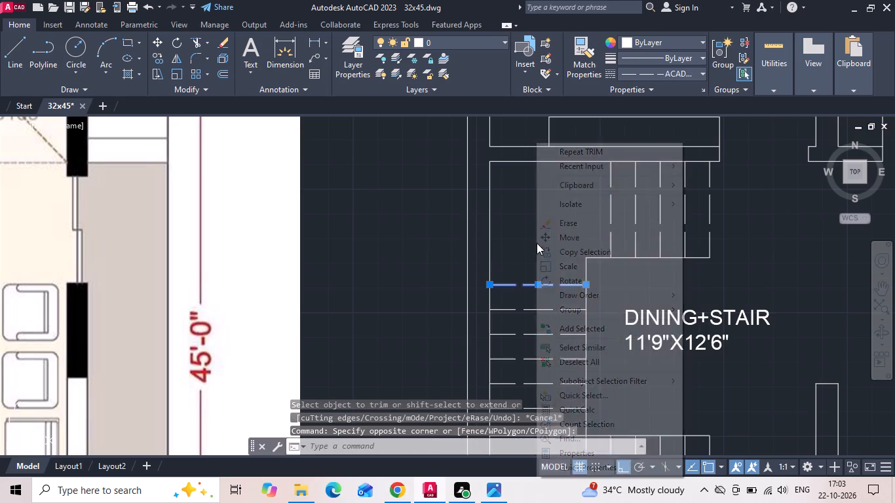
pyautogui.click(559, 252)
pyautogui.scroll(2, 567, 278)
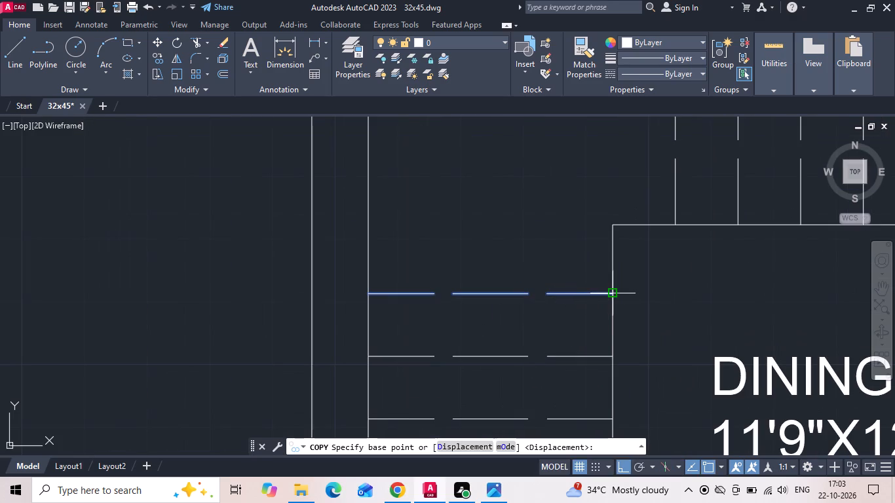
pyautogui.click(613, 294)
pyautogui.click(615, 226)
pyautogui.press('Escape')
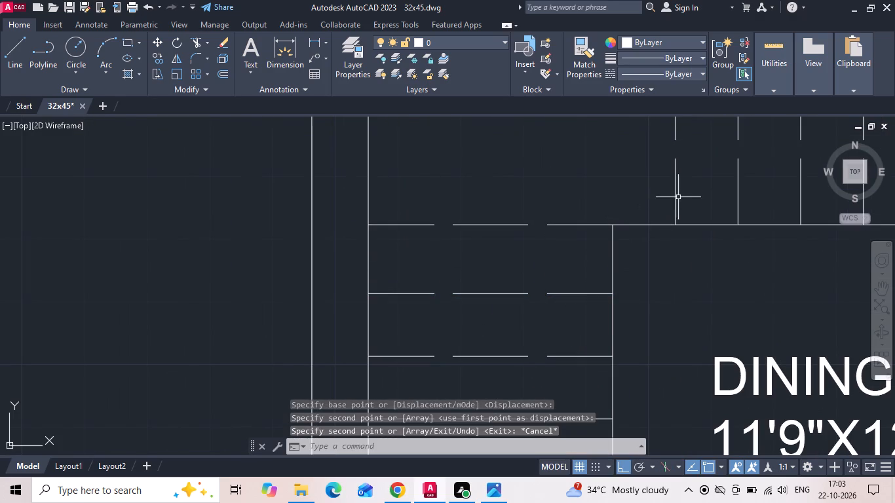
# Copy the westernmost dashed tread of the northern flight onto the eastern edge of the northern landing.
pyautogui.click(689, 190)
pyautogui.click(641, 193)
pyautogui.rightClick(640, 193)
pyautogui.click(658, 246)
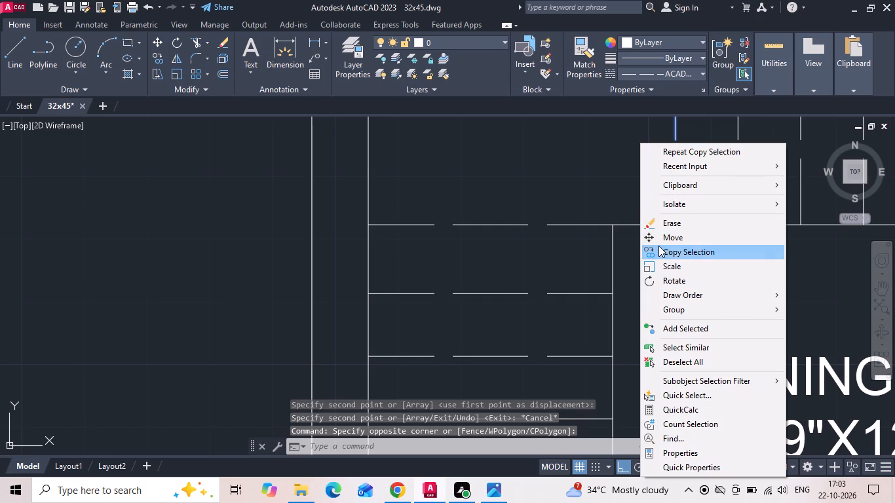
pyautogui.click(677, 225)
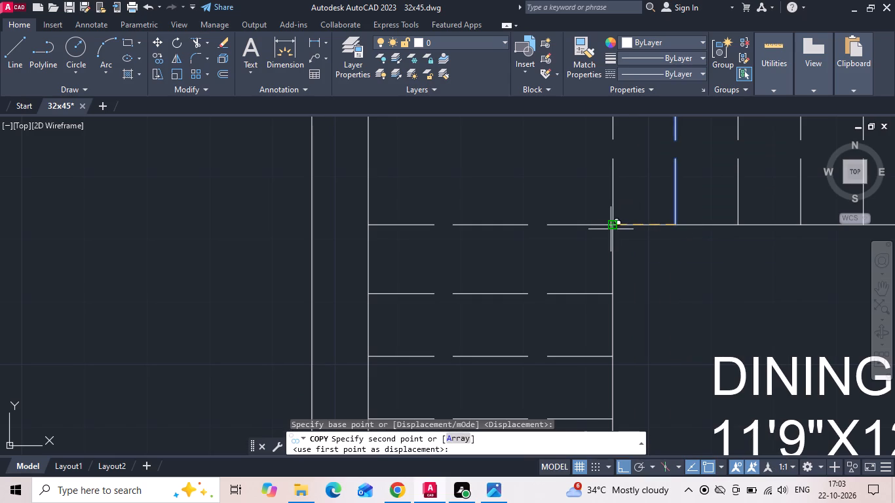
pyautogui.click(610, 225)
pyautogui.press('Escape')
# Set the linetype scale of the dashed tread on the northern landing's southern edge to 0.5.
pyautogui.click(581, 227)
pyautogui.rightClick(579, 221)
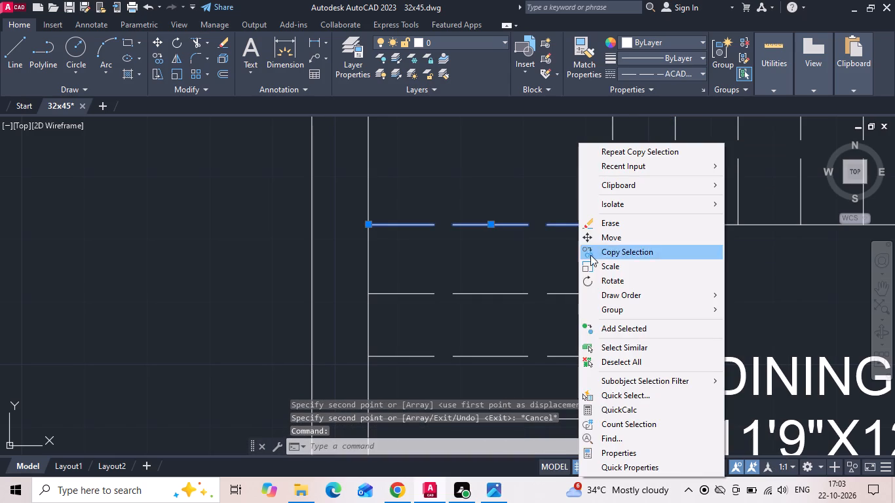
pyautogui.click(608, 452)
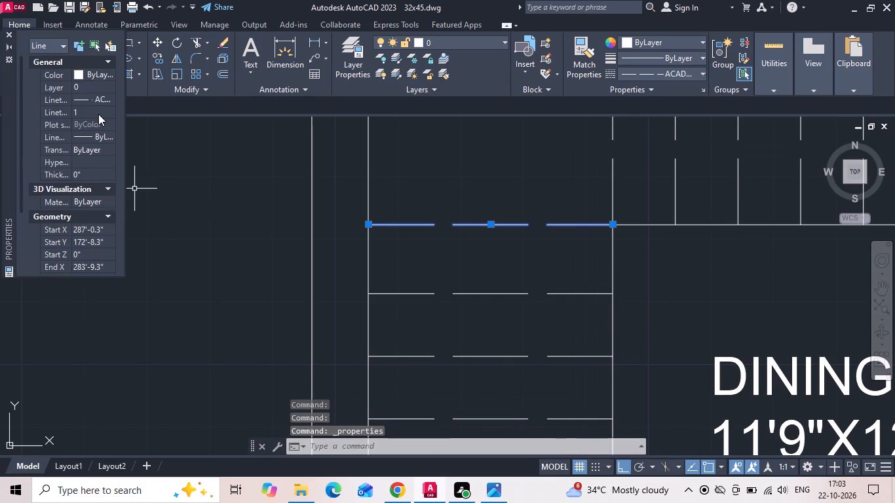
pyautogui.click(90, 113)
pyautogui.write('.5')
pyautogui.press('Return')
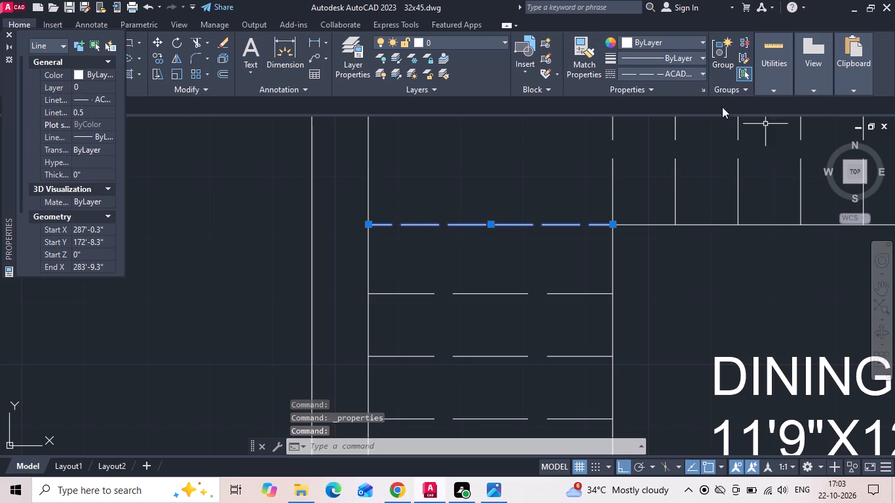
pyautogui.click(10, 37)
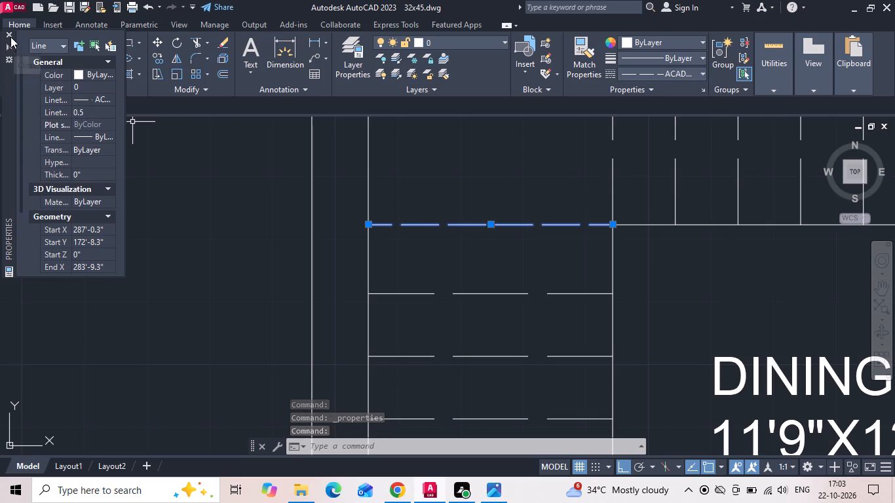
# Match the rescaled tread's properties onto the remaining dashed treads of the middle and northern flights.
pyautogui.click(582, 69)
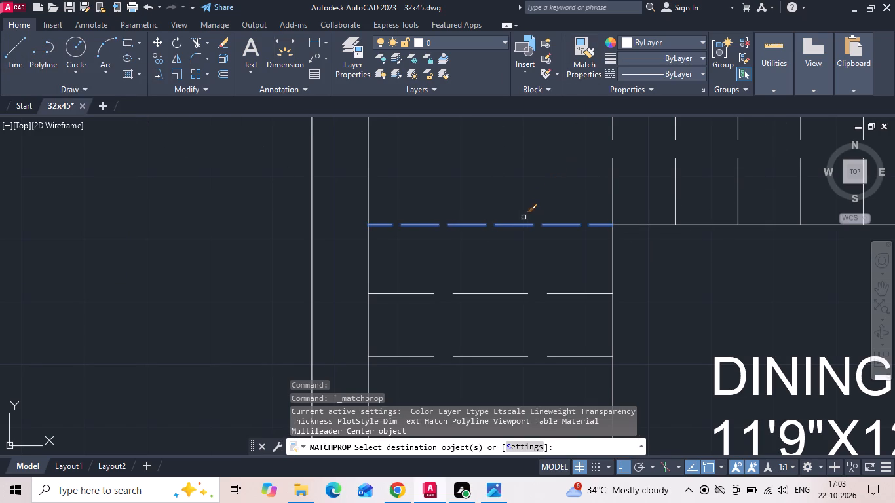
pyautogui.click(518, 224)
pyautogui.scroll(-3, 521, 195)
pyautogui.click(519, 215)
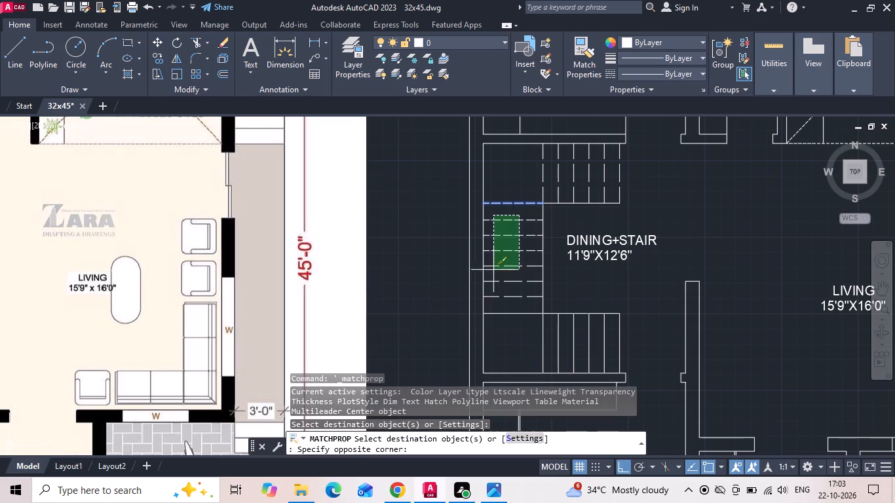
pyautogui.click(493, 305)
pyautogui.click(643, 162)
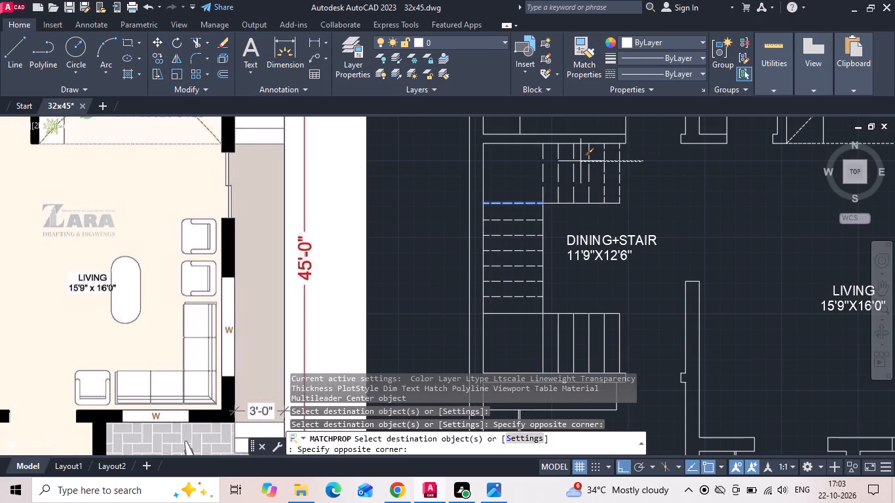
pyautogui.click(535, 162)
pyautogui.press('Escape')
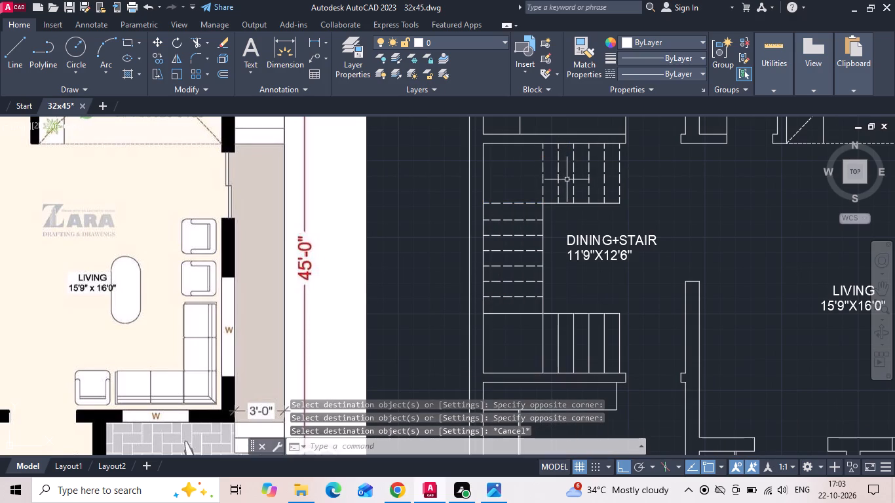
# Trim away the solid edge line between the middle flight and the southern stair landing.
pyautogui.press('t')
pyautogui.press('r')
pyautogui.press('space')
pyautogui.scroll(2, 548, 343)
pyautogui.moveTo(493, 284); pyautogui.dragTo(494, 264)
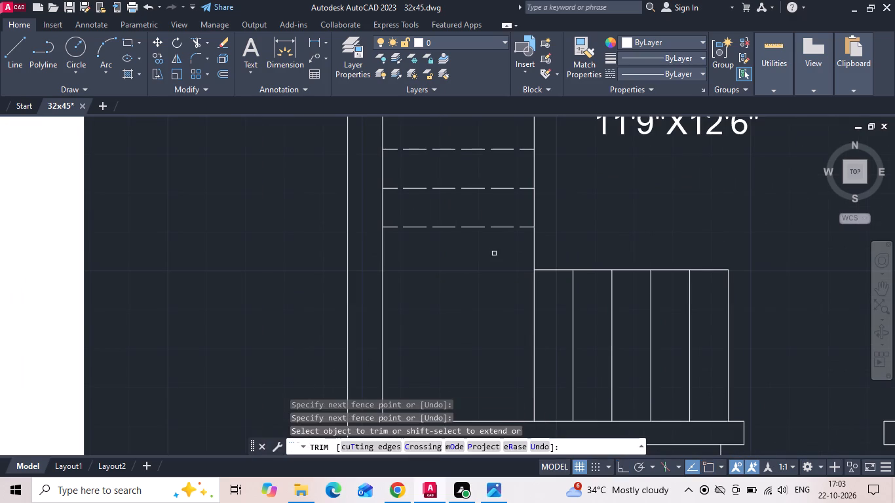
pyautogui.press('Escape')
# Copy the southernmost dashed tread of the middle flight down to the northern edge of the southern landing.
pyautogui.click(509, 234)
pyautogui.click(504, 223)
pyautogui.rightClick(502, 222)
pyautogui.click(529, 253)
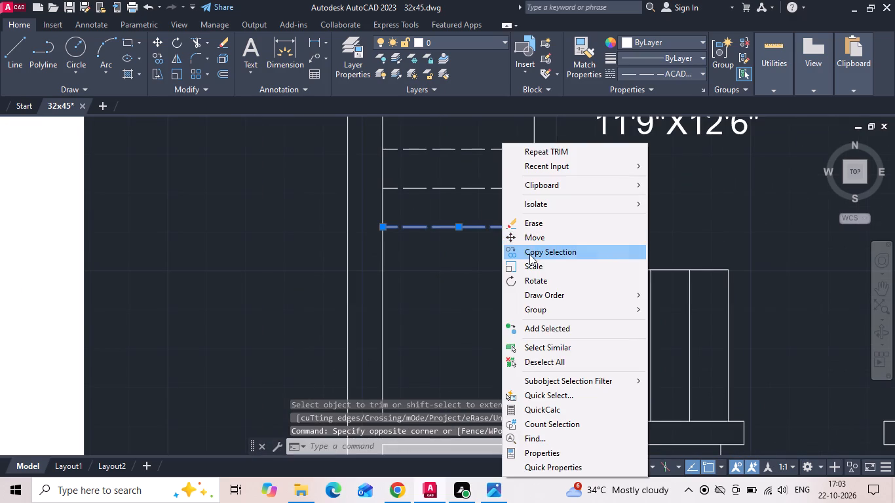
pyautogui.scroll(2, 536, 238)
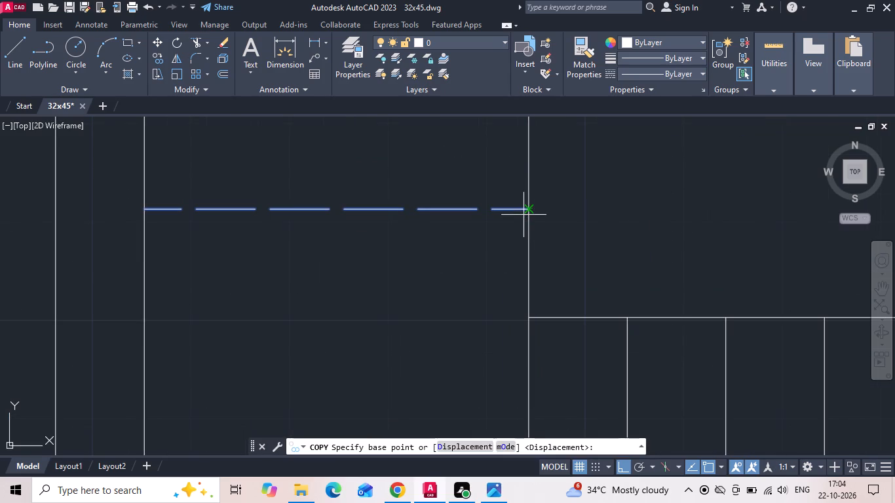
pyautogui.scroll(1, 528, 212)
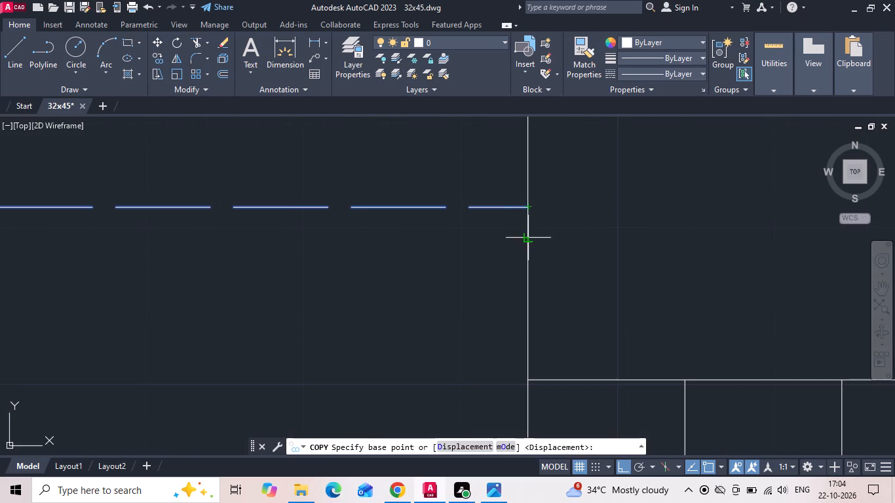
pyautogui.click(529, 206)
pyautogui.scroll(-1, 532, 219)
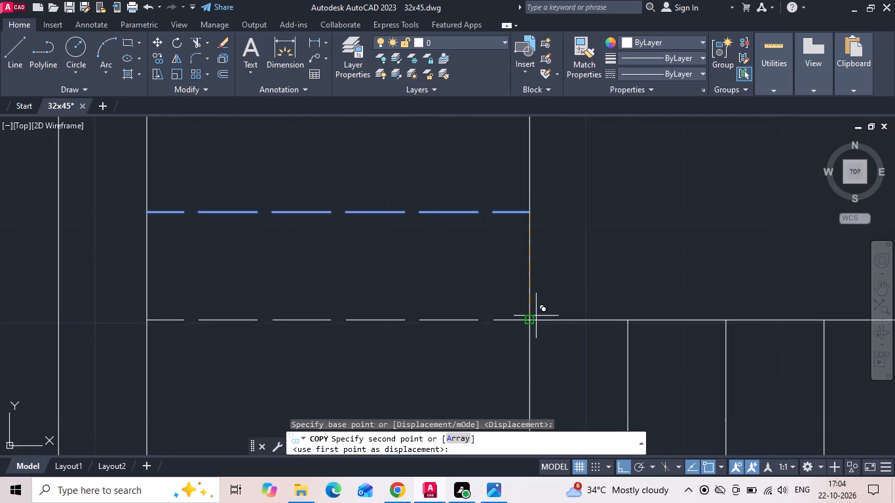
pyautogui.click(533, 320)
pyautogui.press('Escape')
# Save the drawing with the updated dashed stair treads.
pyautogui.hotkey('ctrl', 's')
pyautogui.hotkey('ctrl', 's')
pyautogui.hotkey('ctrl', 's')
pyautogui.hotkey('ctrl', 's')
pyautogui.hotkey('ctrl', 's')
pyautogui.hotkey('ctrl', 's')
pyautogui.hotkey('ctrl', 's')
pyautogui.hotkey('ctrl', 's')
pyautogui.hotkey('ctrl', 's')
pyautogui.hotkey('ctrl', 's')
pyautogui.hotkey('ctrl', 's')
pyautogui.hotkey('ctrl', 's')
pyautogui.hotkey('ctrl', 's')
pyautogui.hotkey('ctrl', 's')
pyautogui.hotkey('ctrl', 's')
pyautogui.hotkey('ctrl', 's')
pyautogui.hotkey('ctrl', 's')
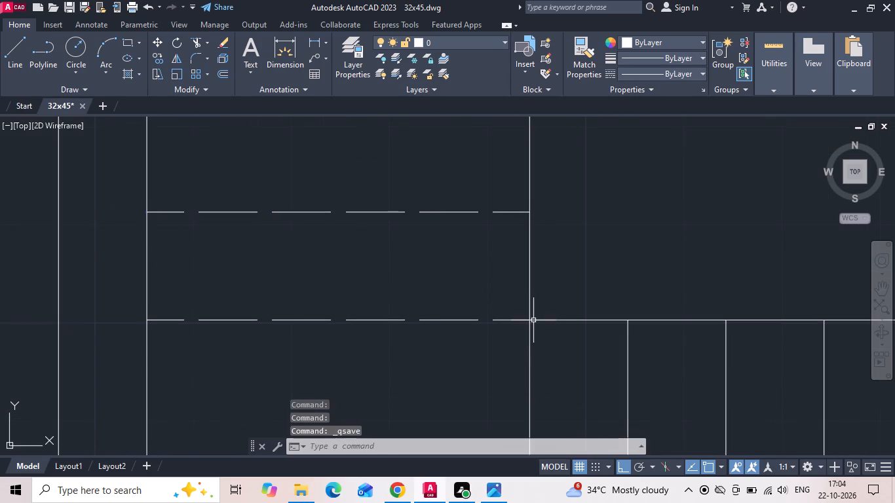
pyautogui.hotkey('ctrl', 's')
# Draw a horizontal line from the midpoint of the southern flight's east end through its treads into the southern landing.
pyautogui.scroll(-5, 520, 299)
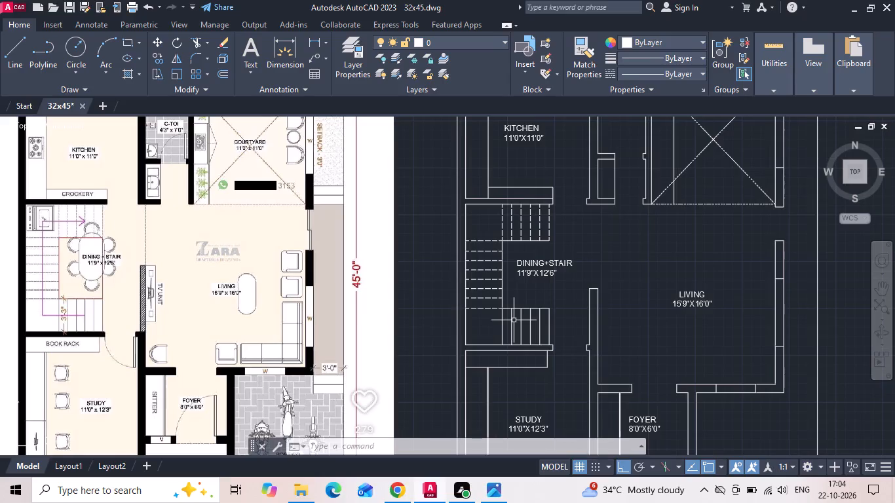
pyautogui.write('L')
pyautogui.press('space')
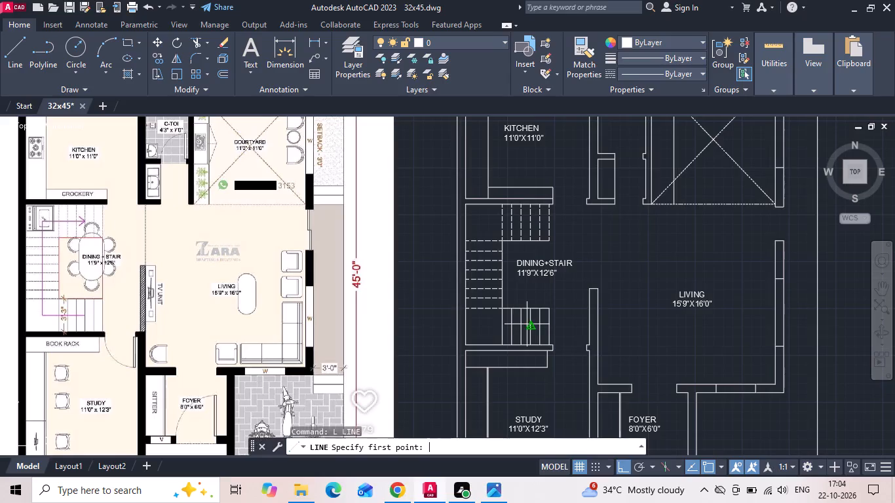
pyautogui.scroll(2, 527, 326)
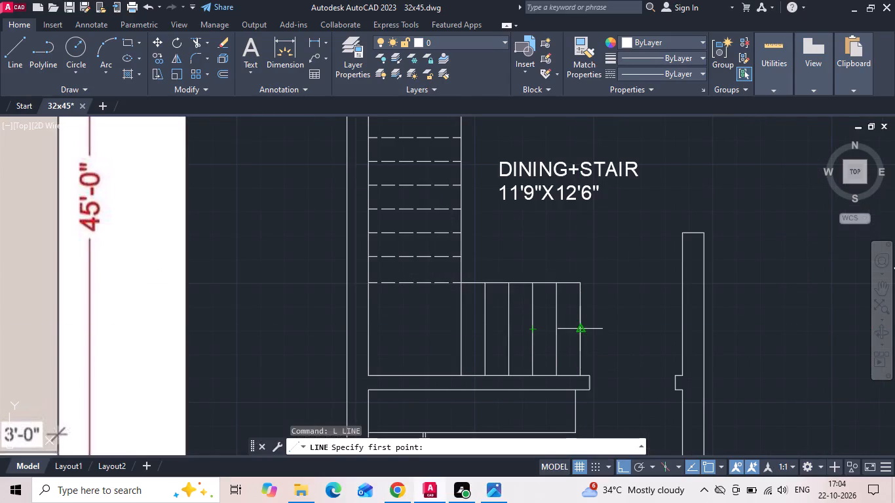
pyautogui.click(582, 331)
pyautogui.click(406, 335)
pyautogui.press('Escape')
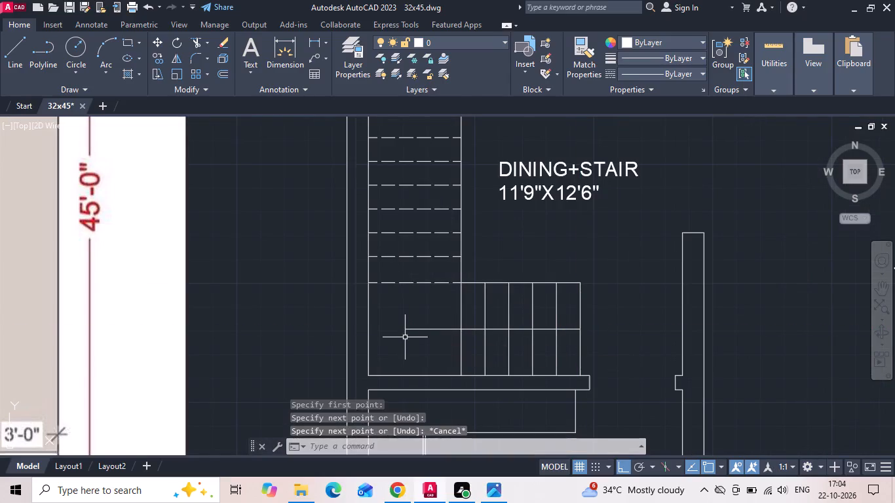
# Draw a vertical line along the middle flight's centre, from its southernmost dashed tread up into the northern landing.
pyautogui.write('L')
pyautogui.press('space')
pyautogui.scroll(-1, 409, 356)
pyautogui.moveTo(411, 313); pyautogui.dragTo(416, 289)
pyautogui.scroll(1, 417, 185)
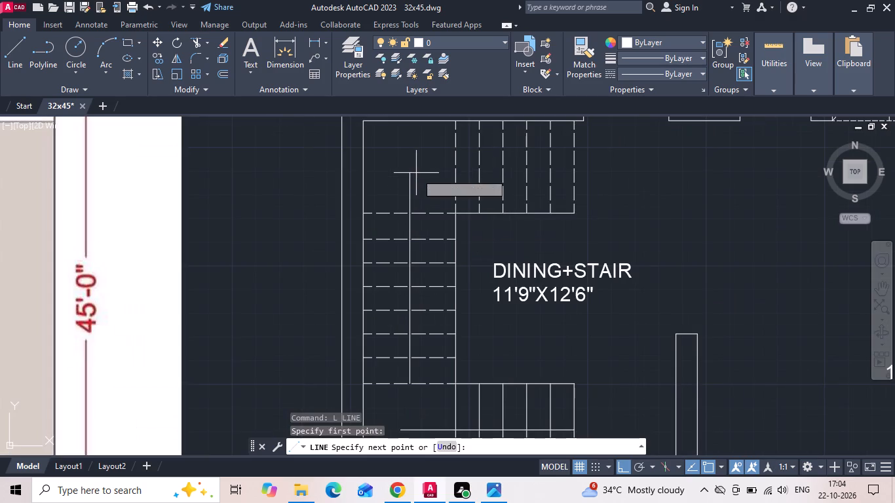
pyautogui.click(415, 170)
pyautogui.moveTo(414, 173); pyautogui.dragTo(463, 244, button='middle')
pyautogui.press('Escape')
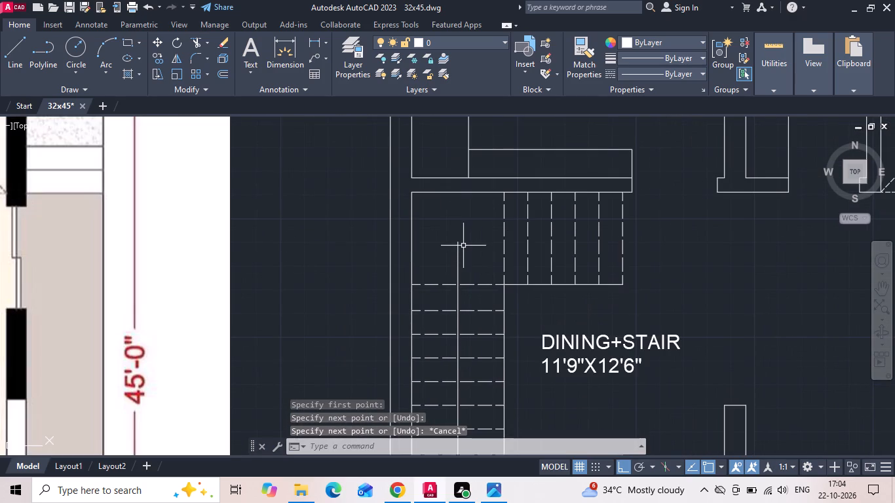
# Draw a horizontal line through the northern flight's centre from the landing edge, ending between its last two treads.
pyautogui.press('l')
pyautogui.press('space')
pyautogui.moveTo(504, 236); pyautogui.dragTo(514, 236)
pyautogui.scroll(2, 569, 234)
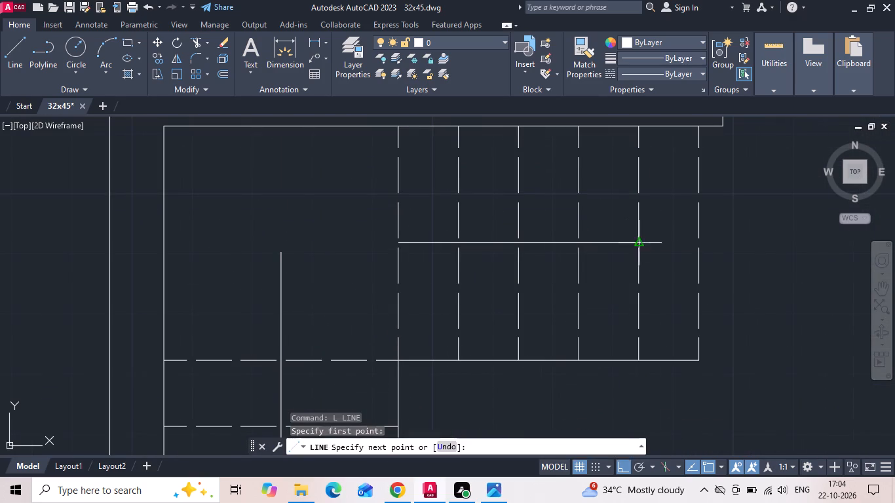
pyautogui.click(672, 242)
pyautogui.press('Escape')
# Fillet the three stair centre lines with sharp corners on the northern and southern landings.
pyautogui.press('f')
pyautogui.press('space')
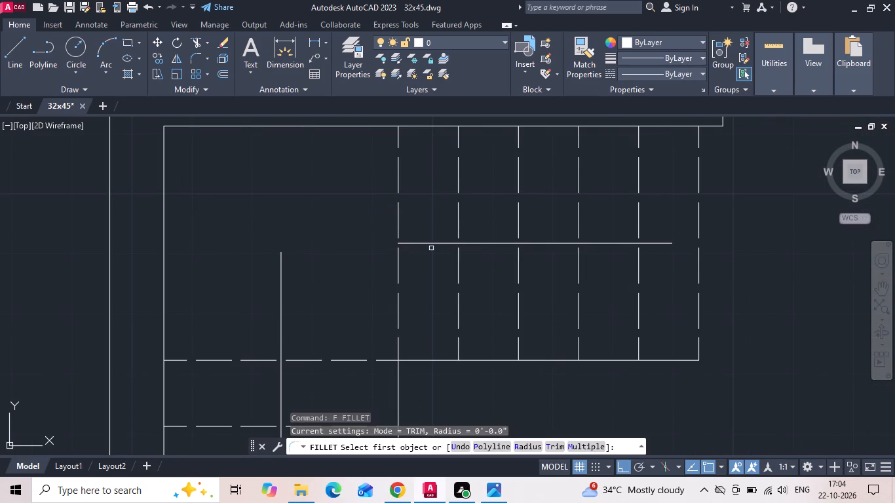
pyautogui.click(427, 243)
pyautogui.click(281, 308)
pyautogui.scroll(-1, 375, 193)
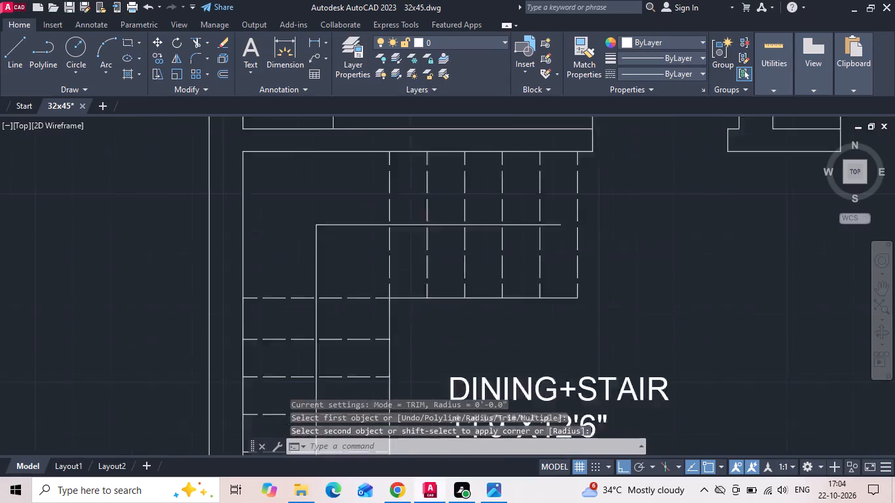
pyautogui.scroll(-3, 383, 195)
pyautogui.moveTo(419, 303); pyautogui.dragTo(423, 272, button='middle')
pyautogui.scroll(2, 425, 275)
pyautogui.press('space')
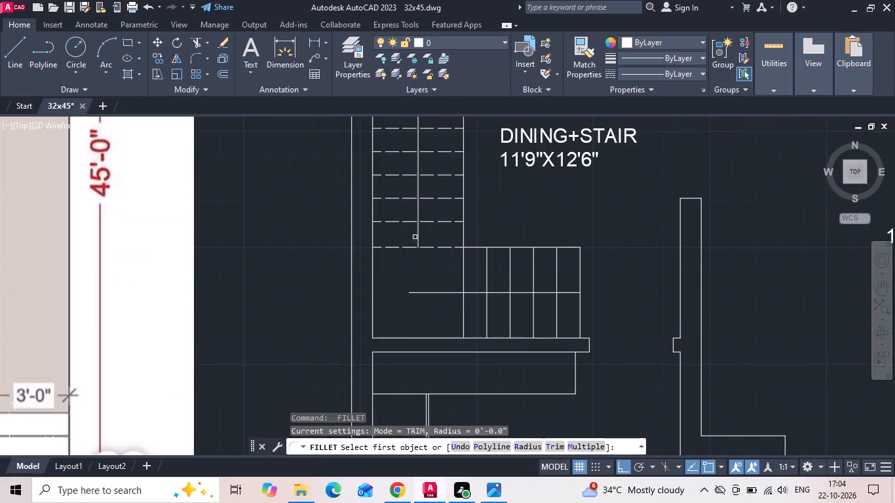
pyautogui.click(417, 238)
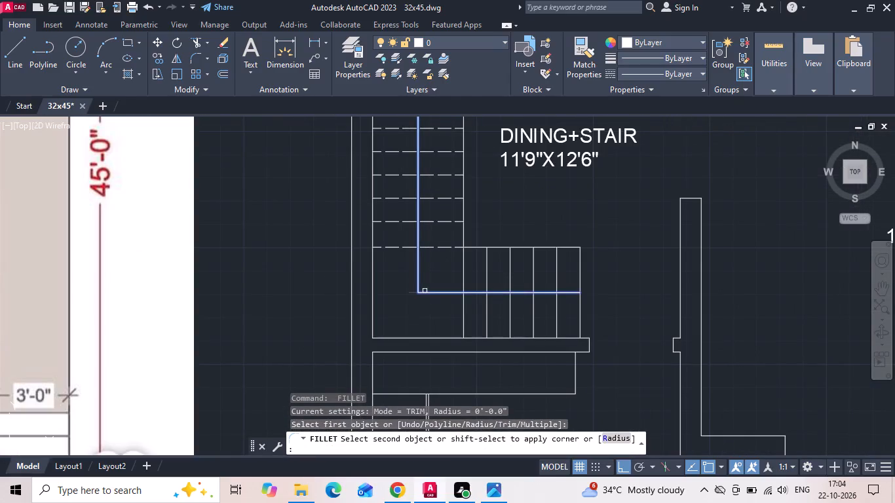
pyautogui.click(425, 291)
pyautogui.press('Escape')
# Save the drawing with the connected stair centre lines.
pyautogui.hotkey('ctrl', 's')
# Join the three connected stair centre lines into a single U-shaped direction line.
pyautogui.write('J')
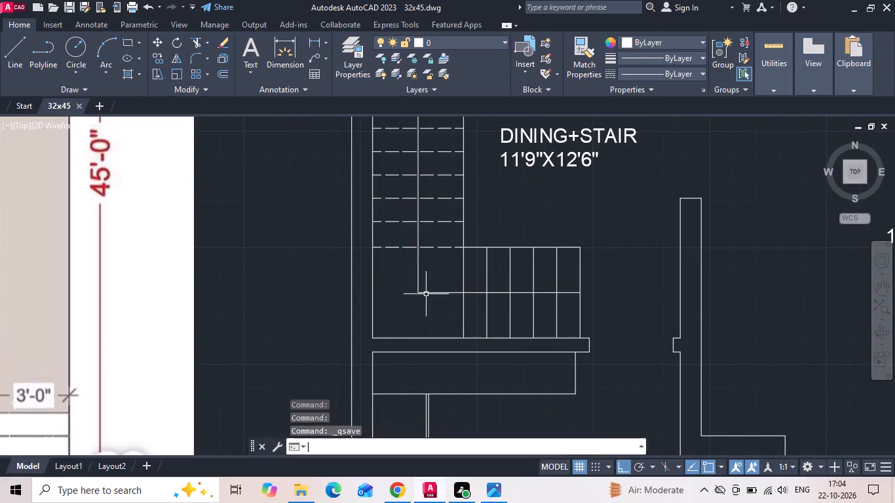
pyautogui.press('space')
pyautogui.click(426, 293)
pyautogui.click(417, 287)
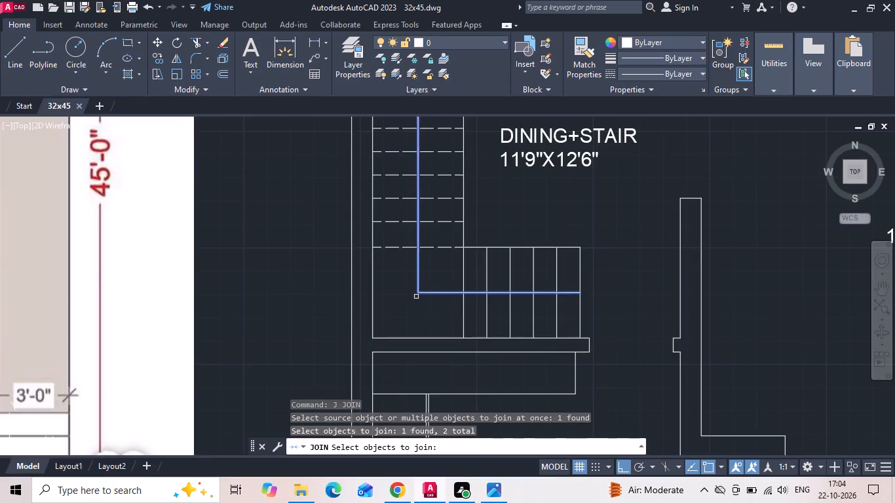
pyautogui.scroll(-1, 416, 326)
pyautogui.click(438, 143)
pyautogui.press('space')
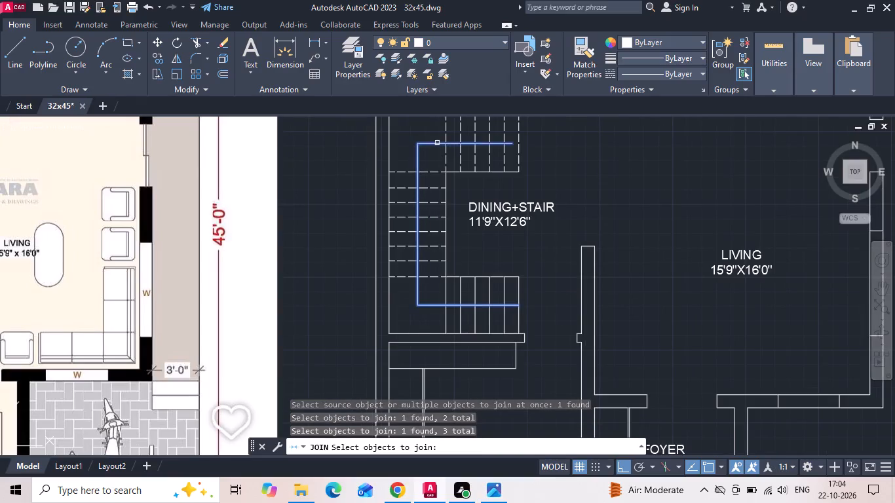
# Draw a small three-sided inscribed polygon pointing east, centred on the northern end of the stair direction line.
pyautogui.moveTo(457, 149); pyautogui.dragTo(459, 225, button='middle')
pyautogui.scroll(2, 501, 209)
pyautogui.write('POL')
pyautogui.press('space')
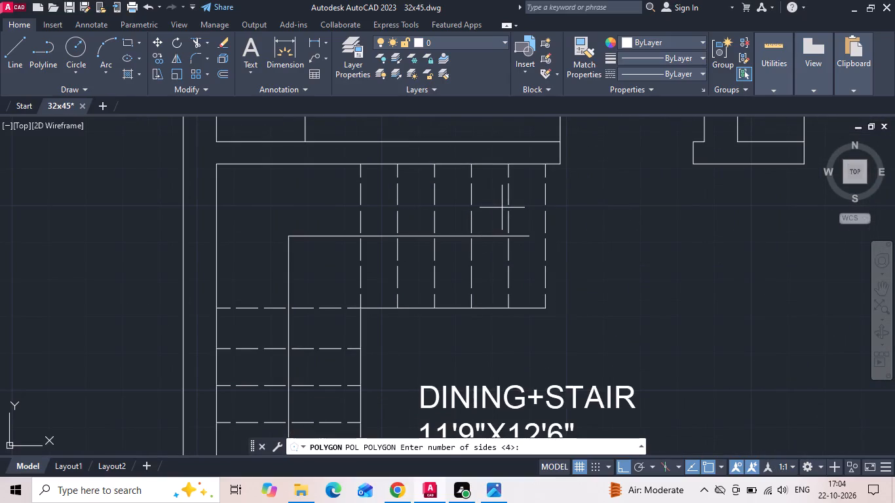
pyautogui.write('3')
pyautogui.press('space')
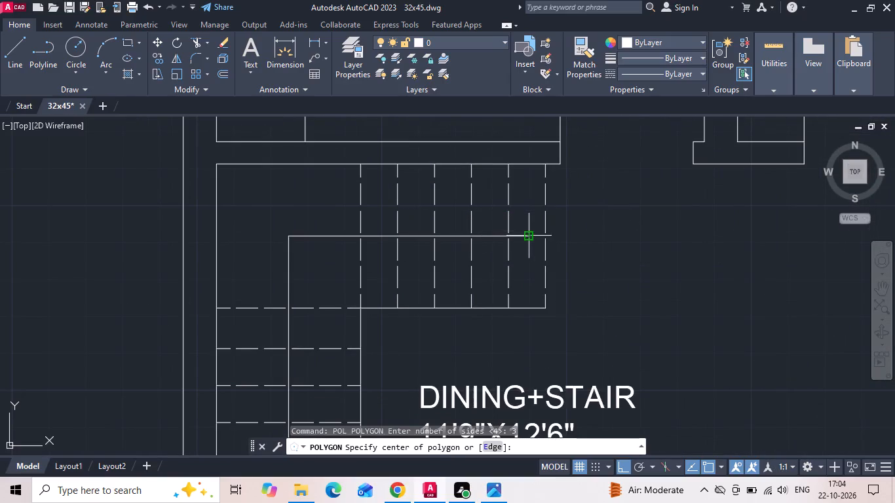
pyautogui.click(527, 237)
pyautogui.scroll(1, 527, 237)
pyautogui.press('space')
pyautogui.press('space')
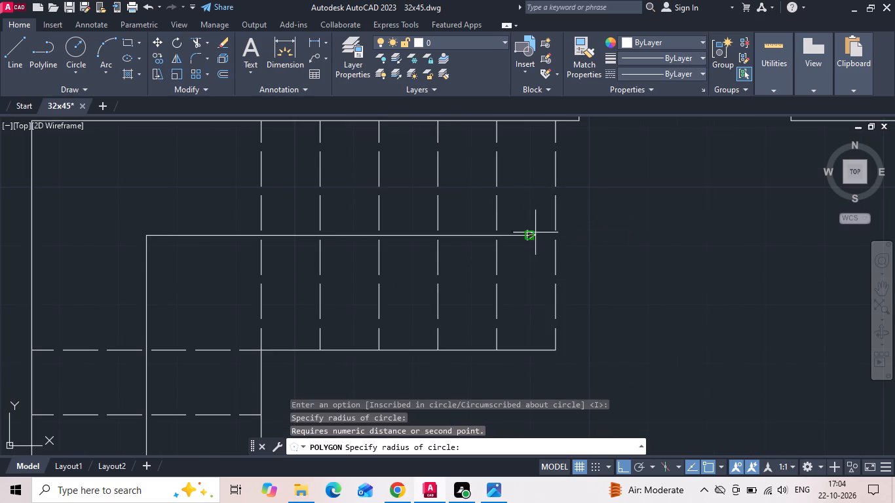
pyautogui.scroll(3, 524, 243)
pyautogui.scroll(1, 563, 183)
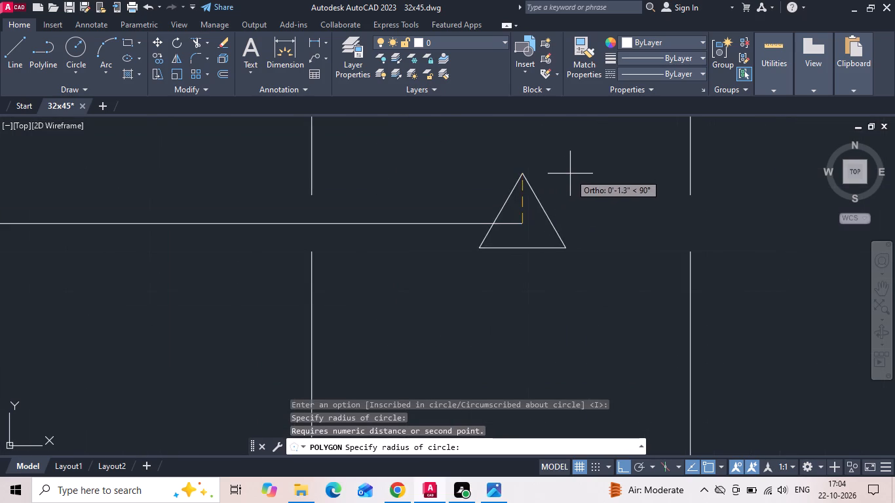
pyautogui.click(620, 175)
# Trim the part of the stair direction line that lies inside the triangular arrowhead.
pyautogui.press('t')
pyautogui.press('r')
pyautogui.press('space')
pyautogui.press('space')
pyautogui.moveTo(528, 219); pyautogui.dragTo(517, 234)
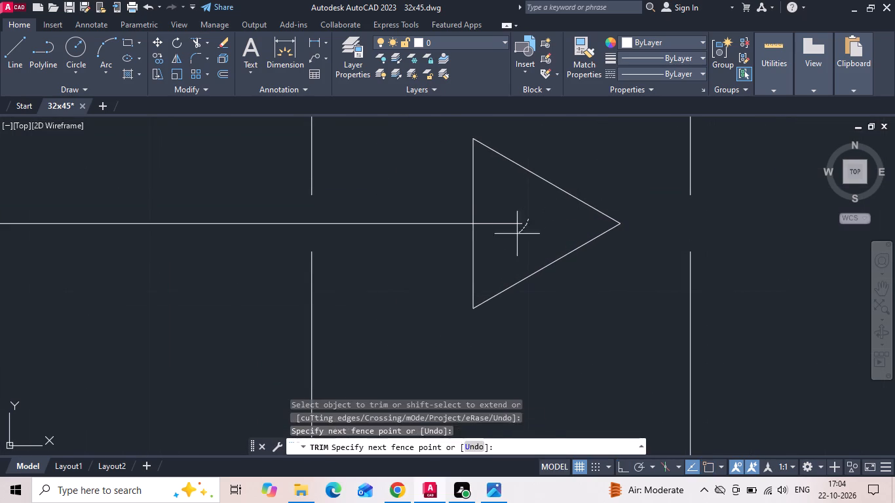
pyautogui.moveTo(517, 234); pyautogui.dragTo(516, 234)
pyautogui.click(514, 223)
# Save the drawing with the finished stair direction arrow.
pyautogui.hotkey('ctrl', 's')
pyautogui.hotkey('ctrl', 's')
pyautogui.hotkey('ctrl', 's')
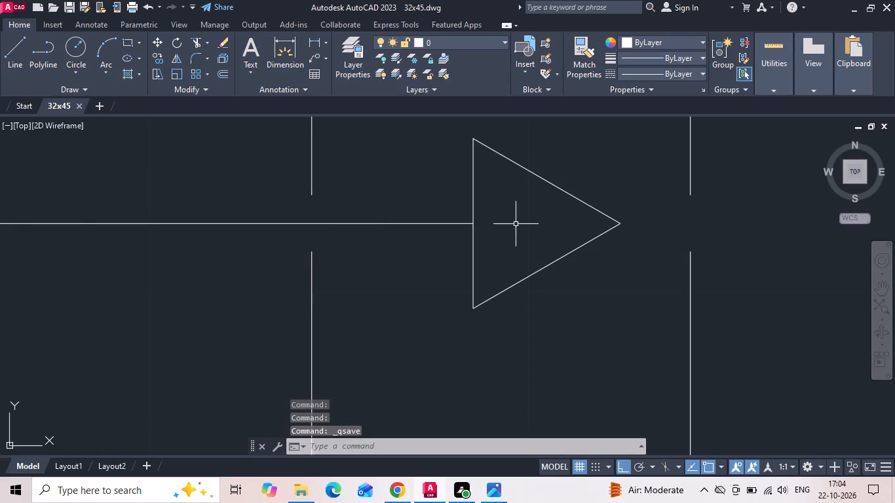
pyautogui.hotkey('ctrl', 's')
# Extend the short jog edge at the base of the dining-living partition across the wall's thickness, and save the drawing.
pyautogui.scroll(-8, 518, 225)
pyautogui.moveTo(511, 283); pyautogui.dragTo(544, 253, button='middle')
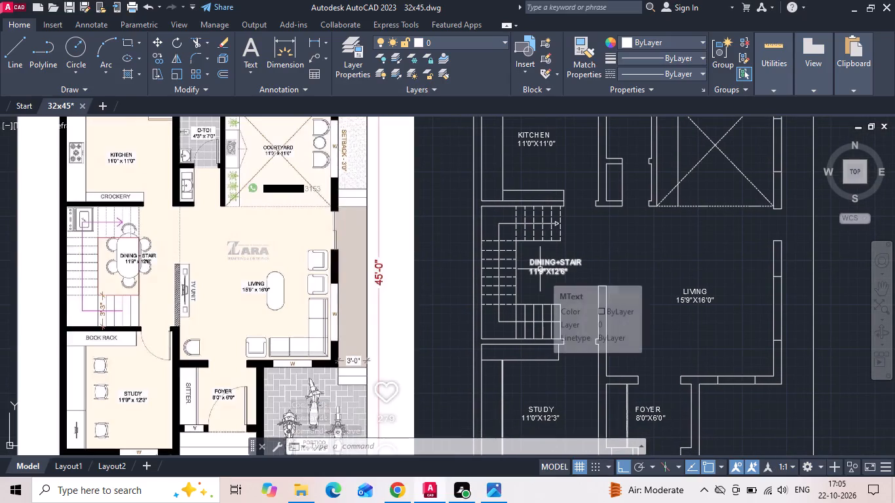
pyautogui.write('EX')
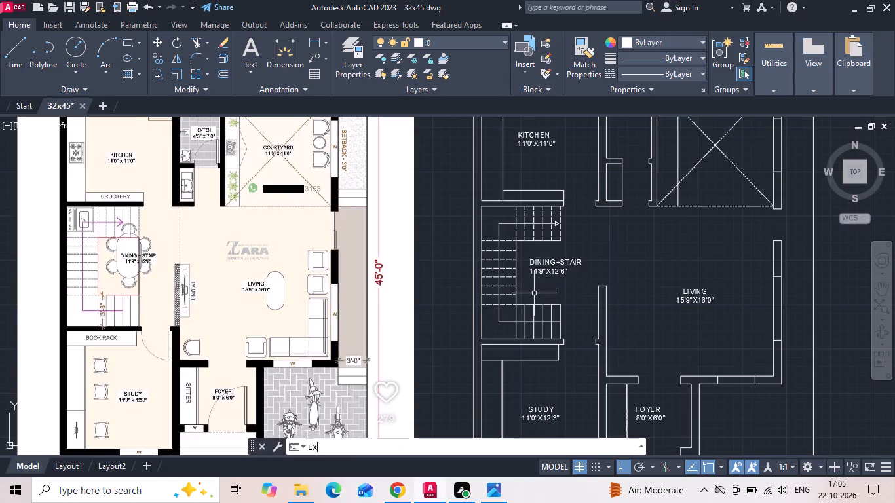
pyautogui.press('space')
pyautogui.press('space')
pyautogui.scroll(2, 595, 345)
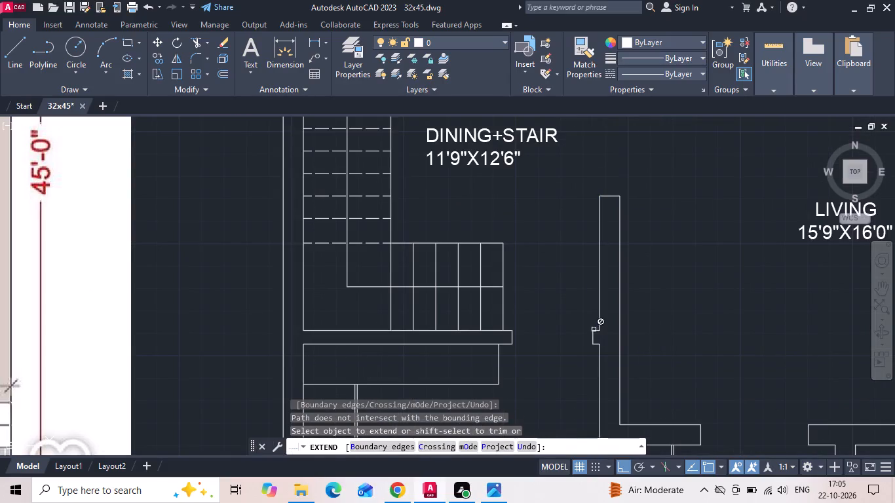
pyautogui.scroll(2, 596, 329)
pyautogui.click(594, 333)
pyautogui.scroll(-4, 626, 297)
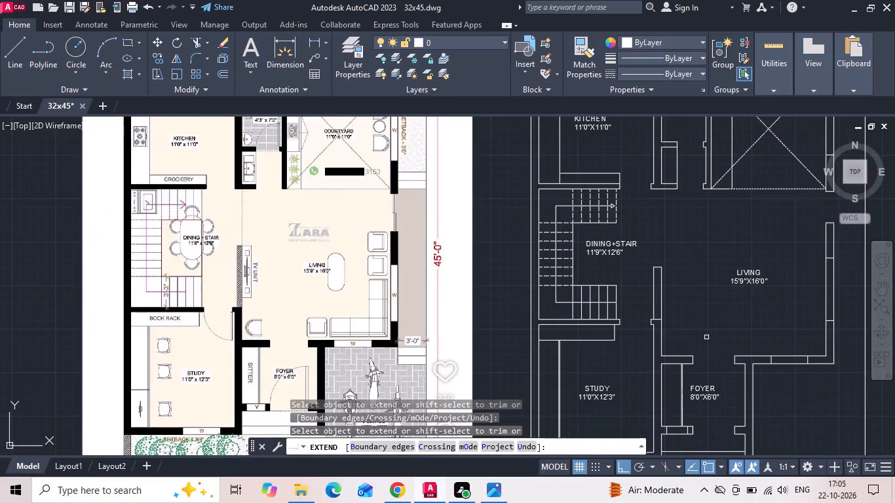
pyautogui.press('Escape')
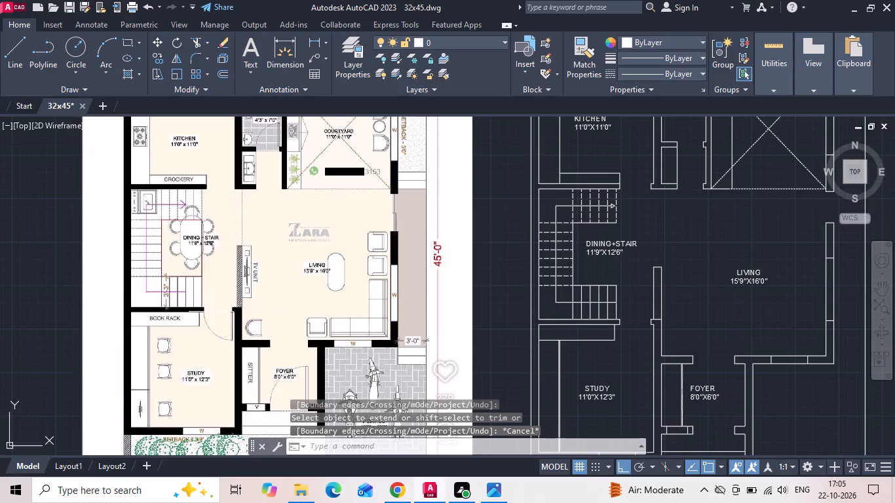
pyautogui.scroll(1, 202, 293)
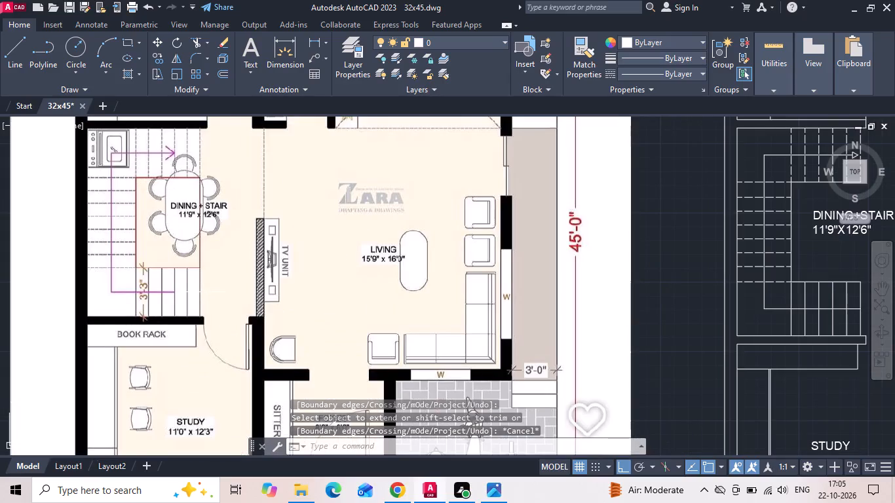
pyautogui.hotkey('ctrl', 's')
# Move the dining-side face line of the partition behind the TV unit 3 inches east to thin the wall.
pyautogui.scroll(-1, 212, 300)
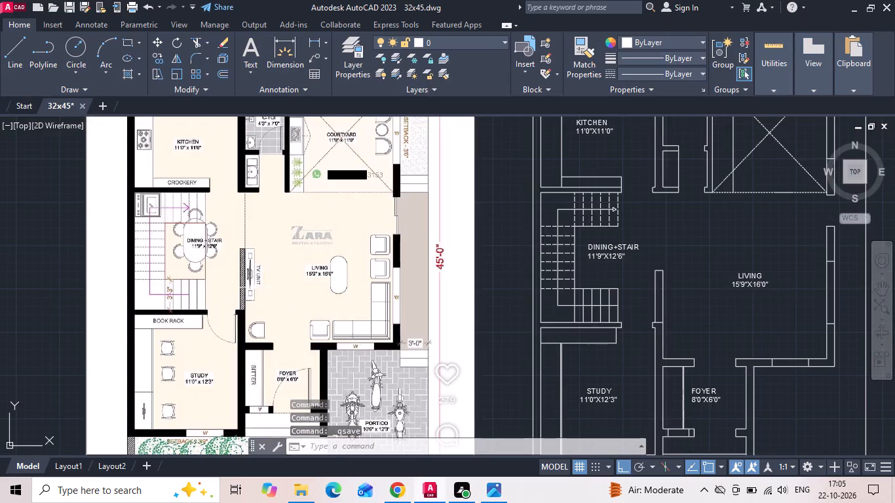
pyautogui.scroll(2, 244, 292)
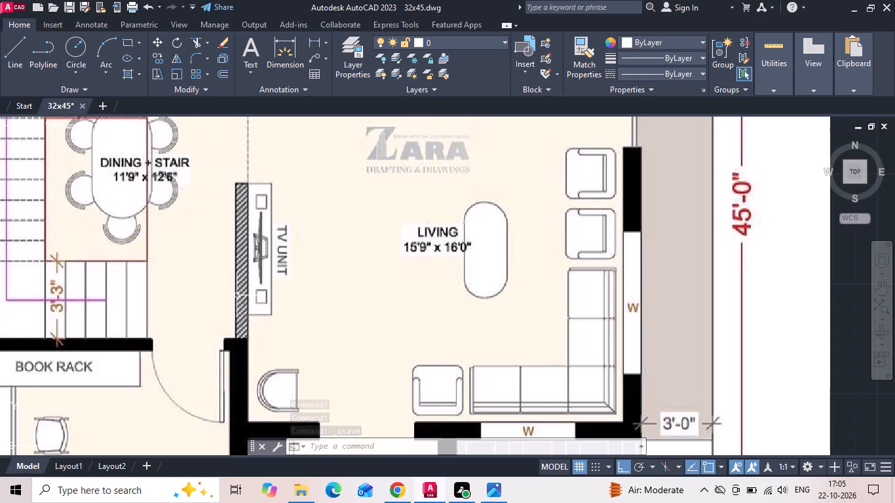
pyautogui.scroll(-1, 237, 295)
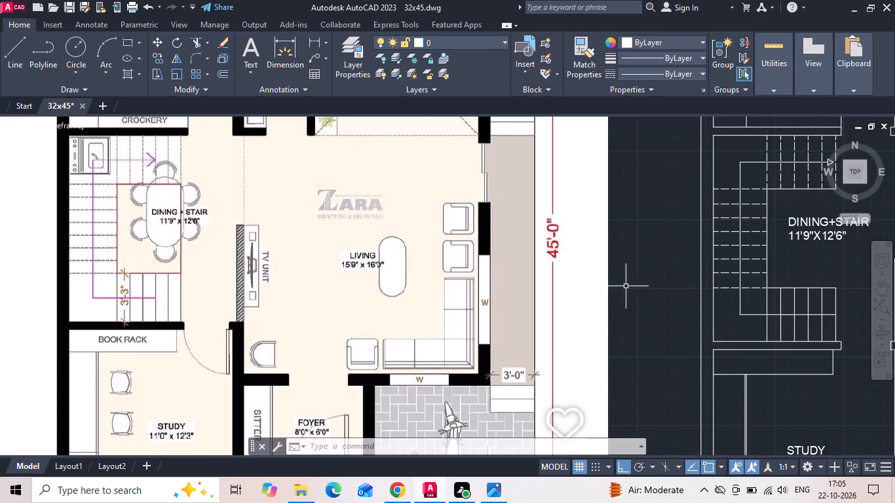
pyautogui.moveTo(734, 277); pyautogui.dragTo(480, 246, button='middle')
pyautogui.scroll(1, 693, 282)
pyautogui.click(604, 278)
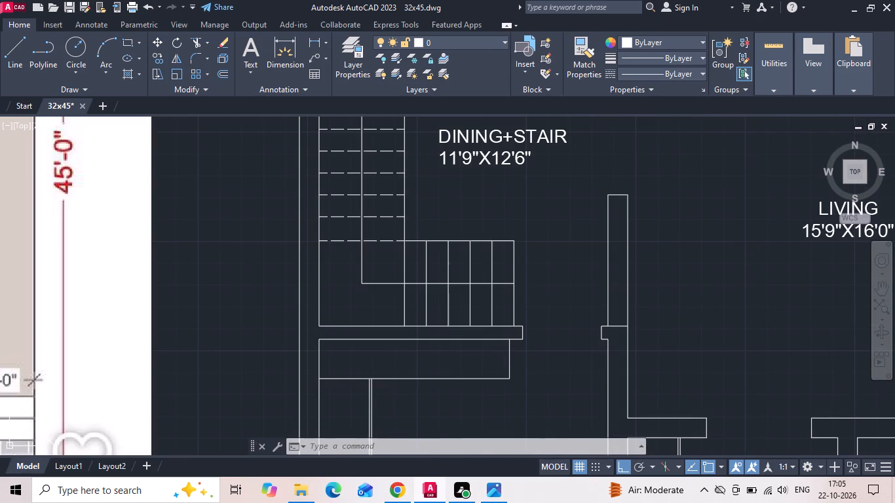
pyautogui.click(608, 269)
pyautogui.click(609, 261)
pyautogui.rightClick(609, 259)
pyautogui.click(648, 238)
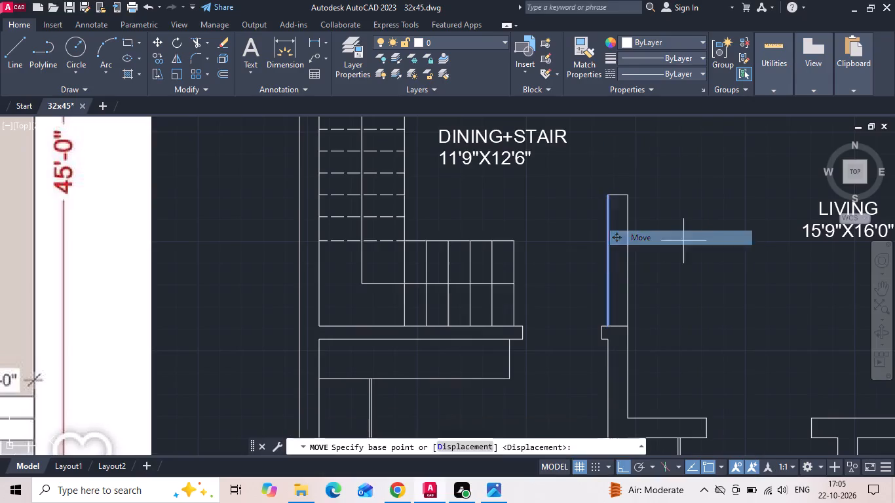
pyautogui.click(687, 241)
pyautogui.write('3')
pyautogui.press('space')
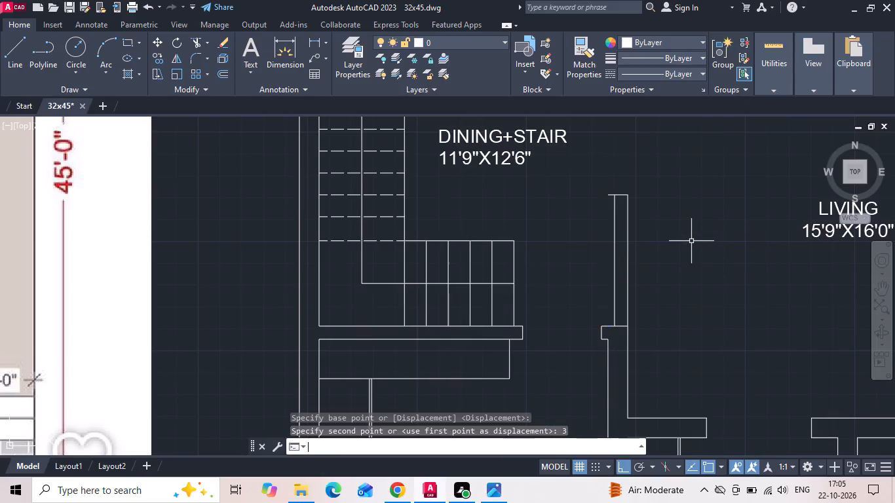
# Trim the overhanging stub of the partition's northern end line back to the moved face.
pyautogui.press('t')
pyautogui.press('r')
pyautogui.press('space')
pyautogui.click(608, 196)
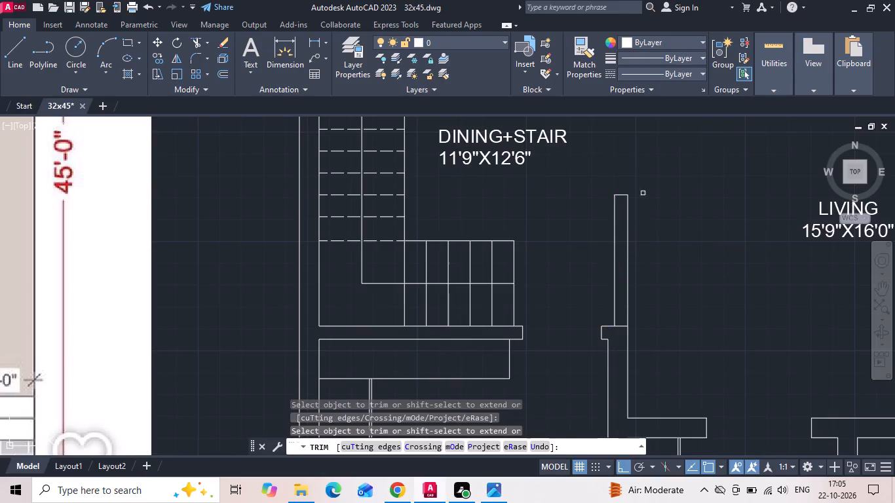
pyautogui.scroll(-1, 672, 266)
pyautogui.moveTo(681, 256); pyautogui.dragTo(685, 315, button='middle')
pyautogui.scroll(-1, 687, 325)
pyautogui.press('Escape')
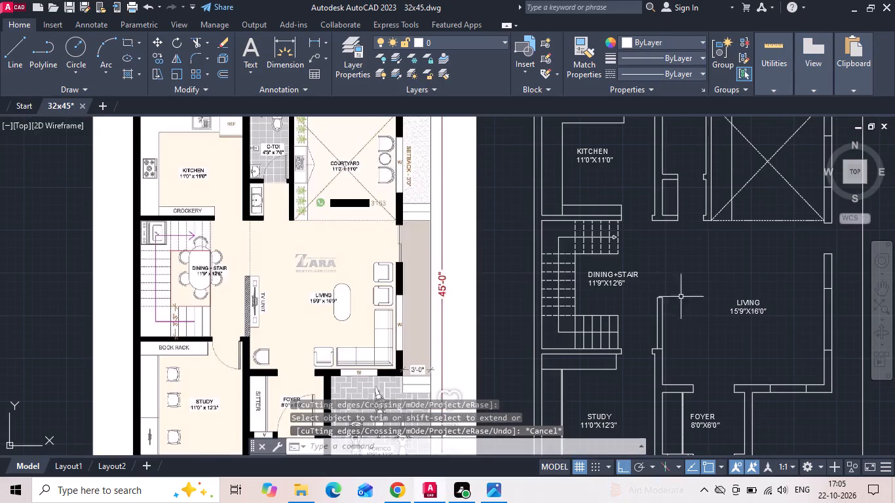
# Draw a vertical line from the partition's northeast corner up to the wall north of the dining-living opening.
pyautogui.scroll(2, 681, 268)
pyautogui.press('l')
pyautogui.press('space')
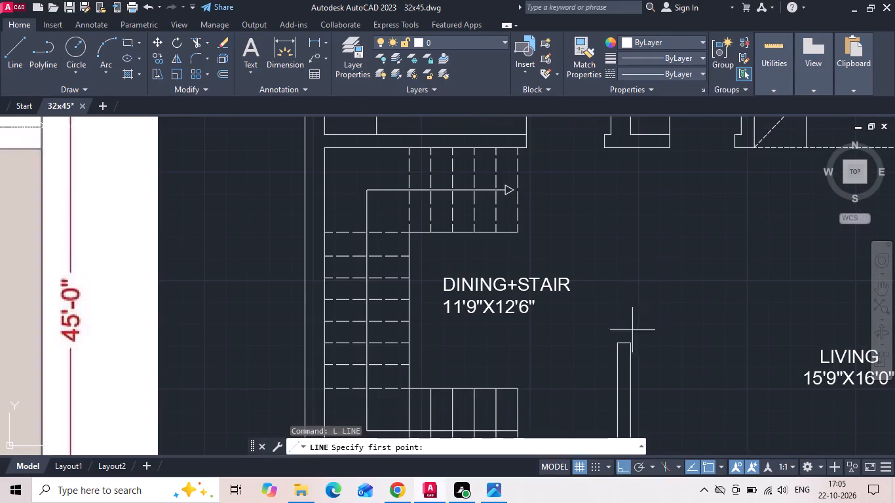
pyautogui.moveTo(630, 341); pyautogui.dragTo(631, 321)
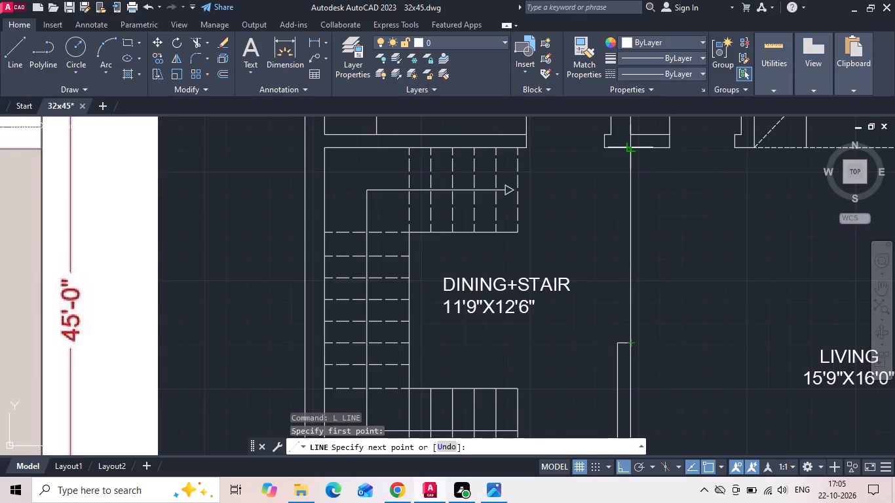
pyautogui.click(630, 144)
pyautogui.press('Escape')
pyautogui.moveTo(667, 209); pyautogui.dragTo(636, 223)
pyautogui.press('Escape')
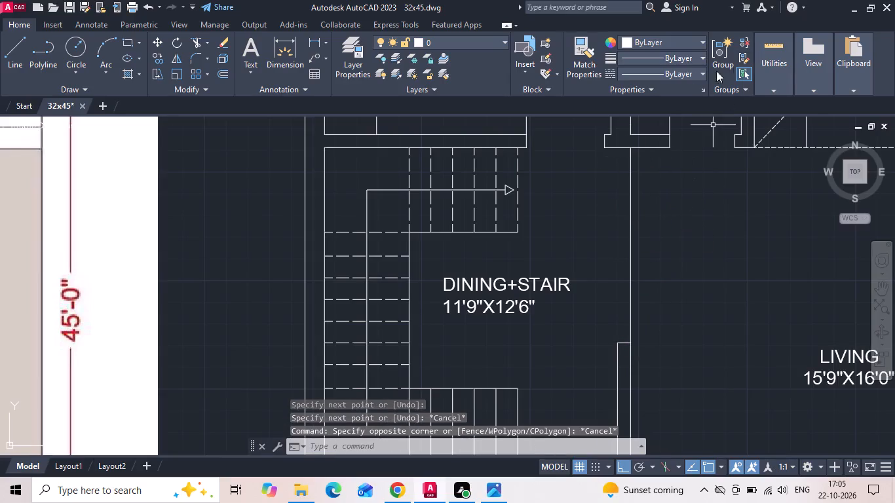
# Match the new vertical line between dining and living to the courtyard's dashed diagonal line.
pyautogui.click(568, 68)
pyautogui.click(770, 133)
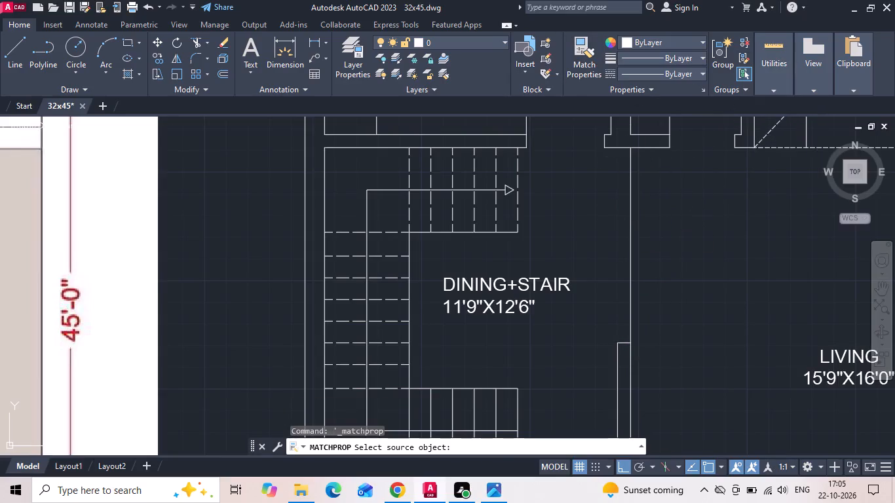
pyautogui.moveTo(725, 195); pyautogui.dragTo(654, 219)
pyautogui.click(619, 246)
pyautogui.press('Escape')
pyautogui.scroll(-1, 689, 245)
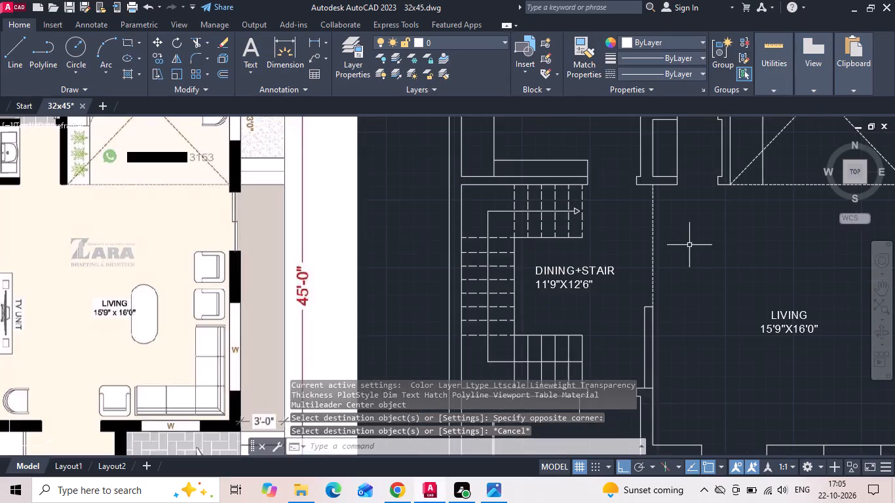
pyautogui.scroll(-1, 691, 245)
pyautogui.press('Escape')
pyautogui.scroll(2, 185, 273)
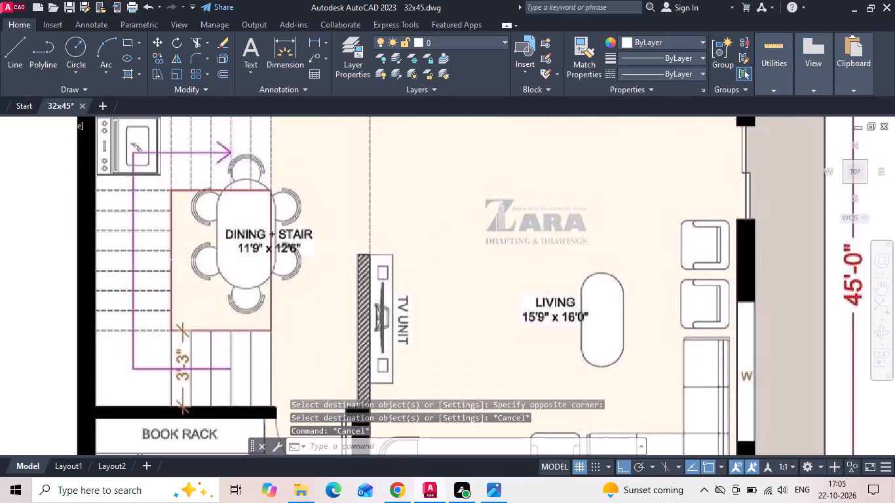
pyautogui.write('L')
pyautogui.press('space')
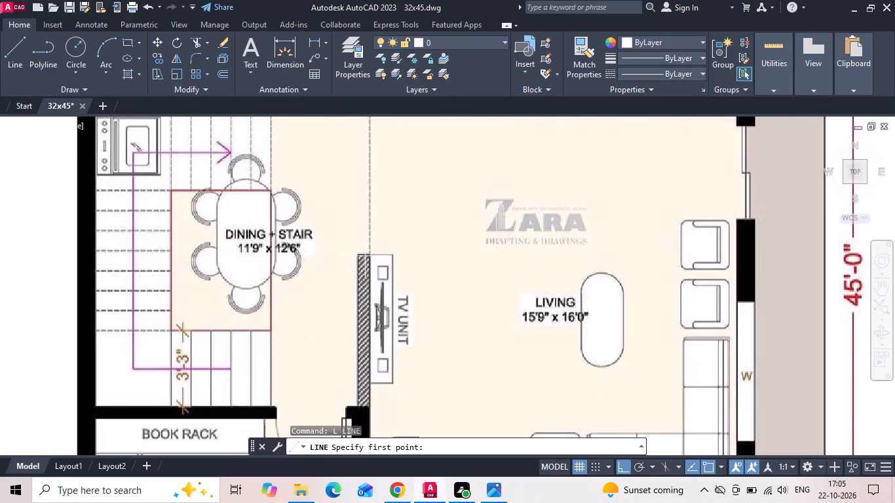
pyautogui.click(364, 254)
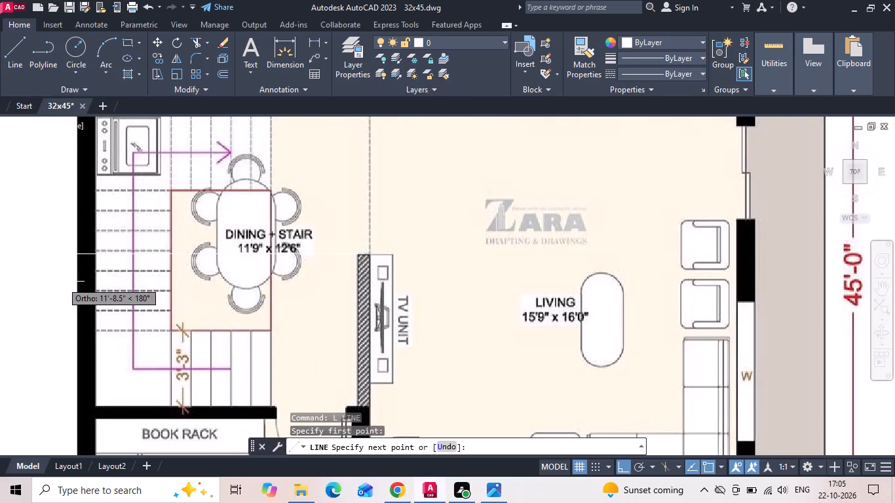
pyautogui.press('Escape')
# Draw a horizontal line from a middle tread on the stair's inner edge, across the dining area and past the dashed partition line.
pyautogui.scroll(-3, 62, 282)
pyautogui.scroll(2, 426, 269)
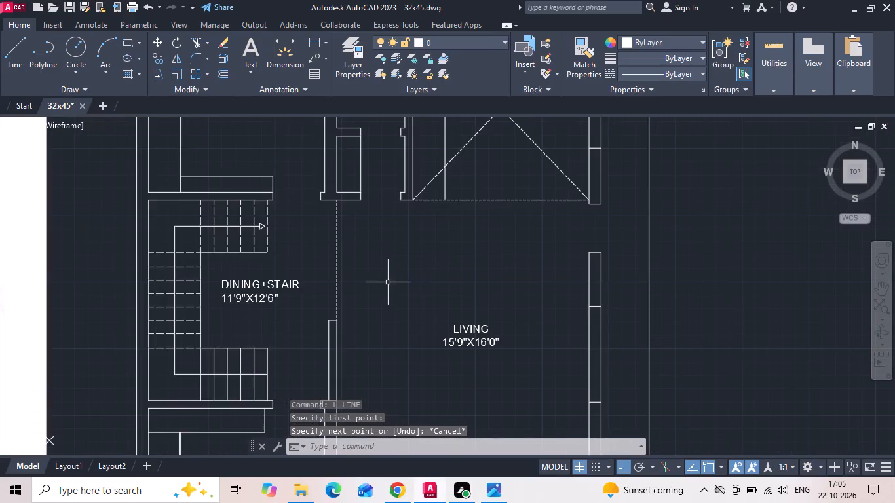
pyautogui.press('l')
pyautogui.press('space')
pyautogui.moveTo(258, 325); pyautogui.dragTo(309, 299, button='middle')
pyautogui.scroll(1, 239, 301)
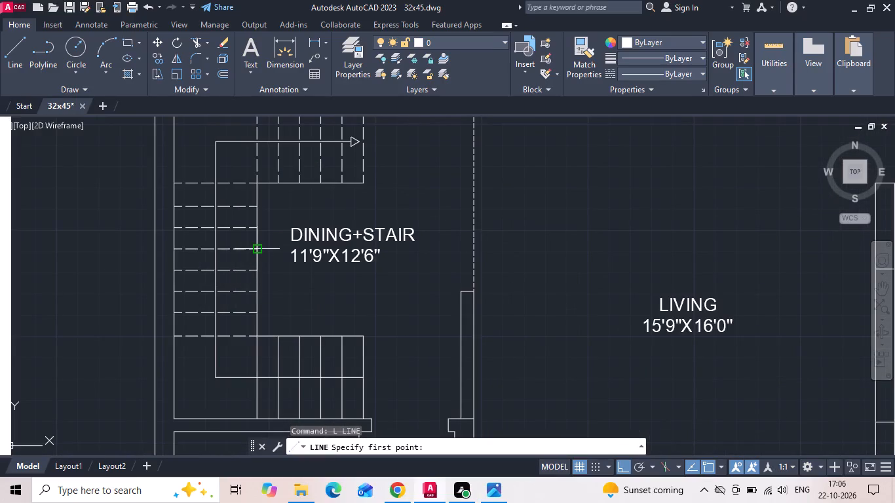
pyautogui.moveTo(257, 252); pyautogui.dragTo(266, 252)
pyautogui.click(550, 250)
pyautogui.press('Escape')
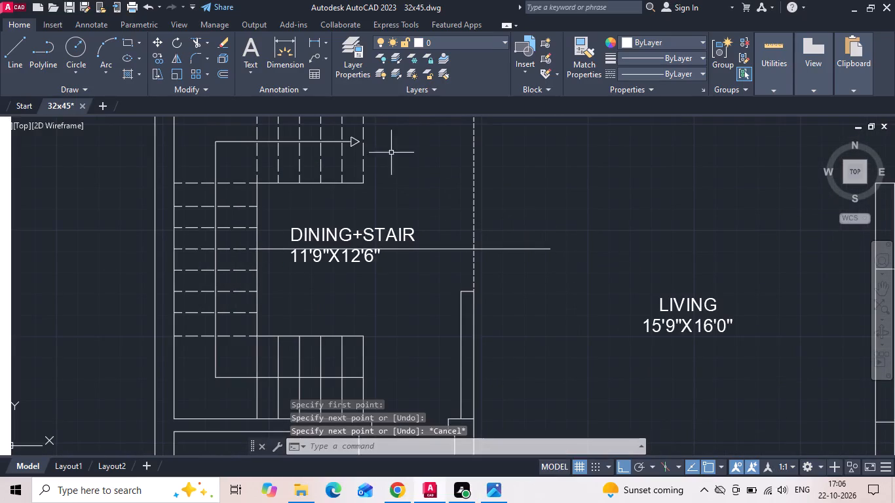
# Measure the vertical distance from the partition's base edge to the horizontal line across the dining area.
pyautogui.click(317, 39)
pyautogui.moveTo(535, 348); pyautogui.dragTo(522, 303, button='middle')
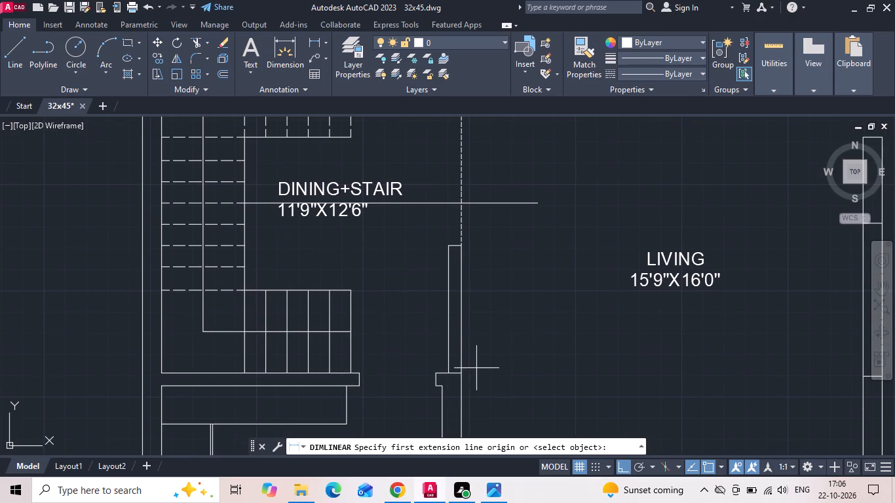
pyautogui.moveTo(463, 371); pyautogui.dragTo(463, 365)
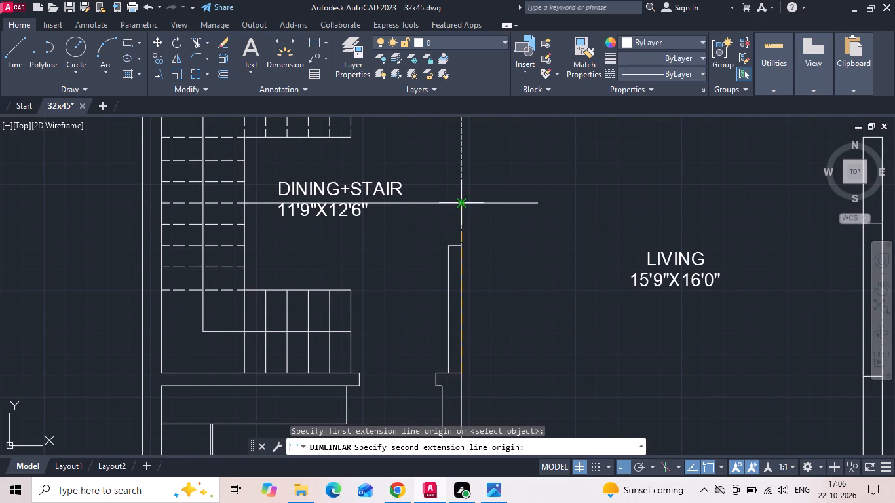
pyautogui.click(463, 205)
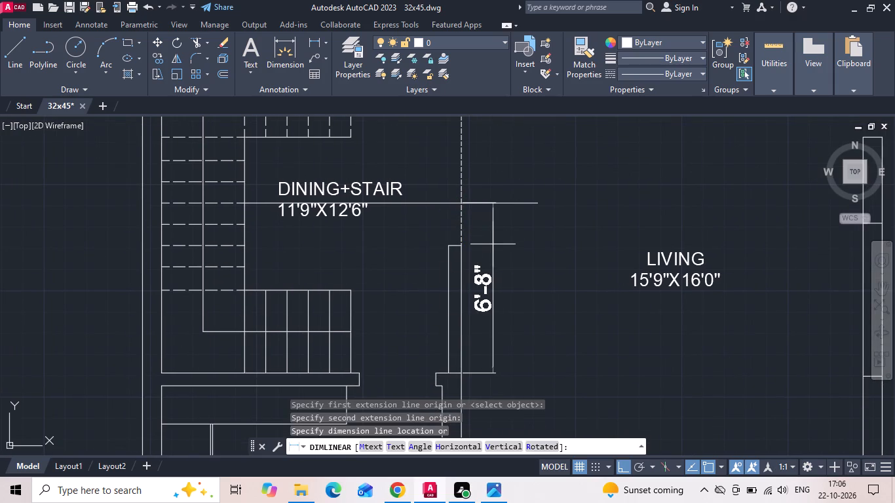
pyautogui.press('Escape')
# Move the horizontal line crossing the dining area straight down by 2 inches.
pyautogui.scroll(1, 493, 223)
pyautogui.moveTo(484, 175); pyautogui.dragTo(480, 202)
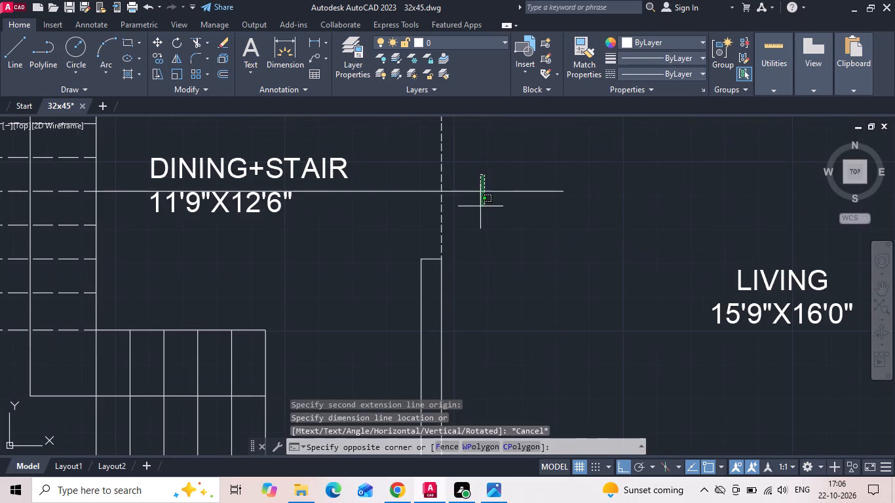
pyautogui.click(480, 219)
pyautogui.rightClick(479, 220)
pyautogui.click(496, 234)
pyautogui.moveTo(500, 259); pyautogui.dragTo(501, 279)
pyautogui.write('2')
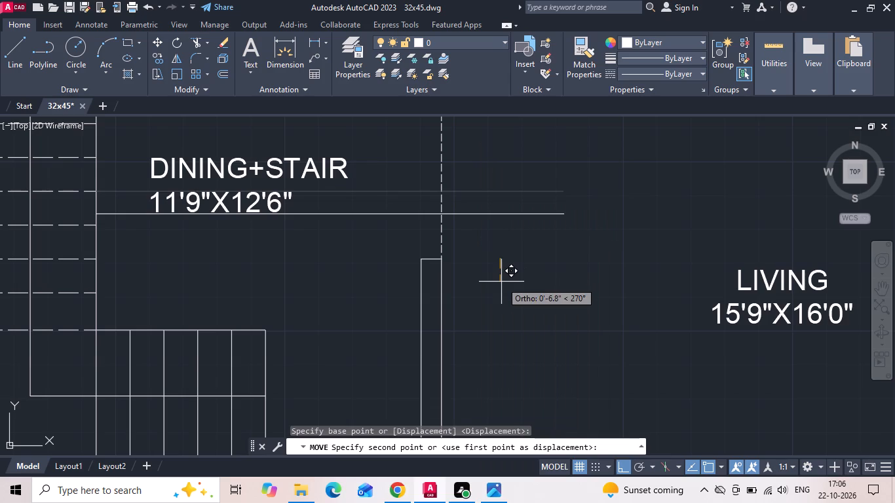
pyautogui.press('space')
# Extend the west edge of the dining-living partition up to the horizontal line.
pyautogui.write('EX')
pyautogui.press('space')
pyautogui.moveTo(429, 286); pyautogui.dragTo(417, 281)
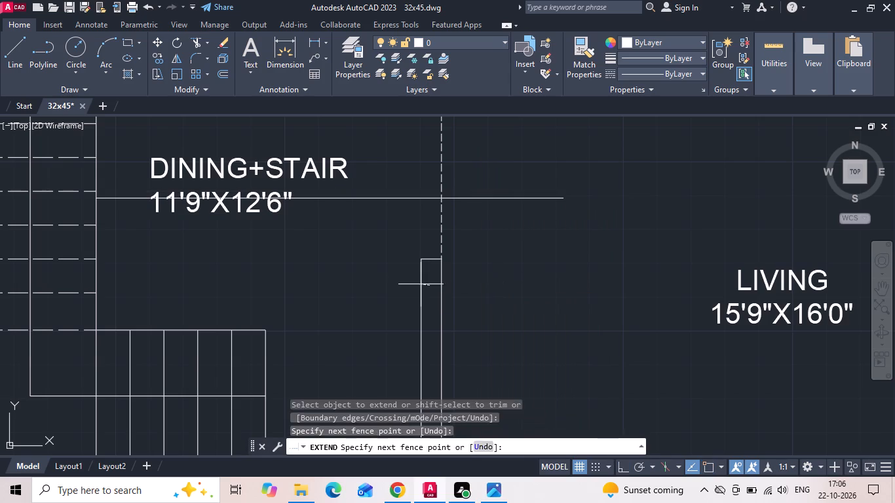
pyautogui.moveTo(417, 281); pyautogui.dragTo(404, 267)
pyautogui.press('Escape')
# Delete the horizontal construction line crossing the dining area and the dashed line.
pyautogui.moveTo(520, 173); pyautogui.dragTo(506, 224)
pyautogui.click(502, 236)
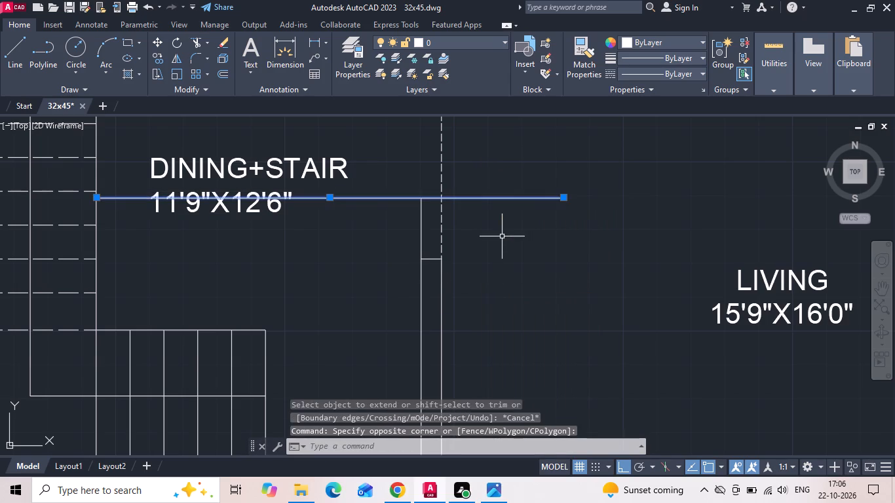
pyautogui.press('Delete')
# Move the partition's short north end line up to the top endpoint of its extended west edge.
pyautogui.scroll(1, 430, 250)
pyautogui.moveTo(431, 249); pyautogui.dragTo(432, 252)
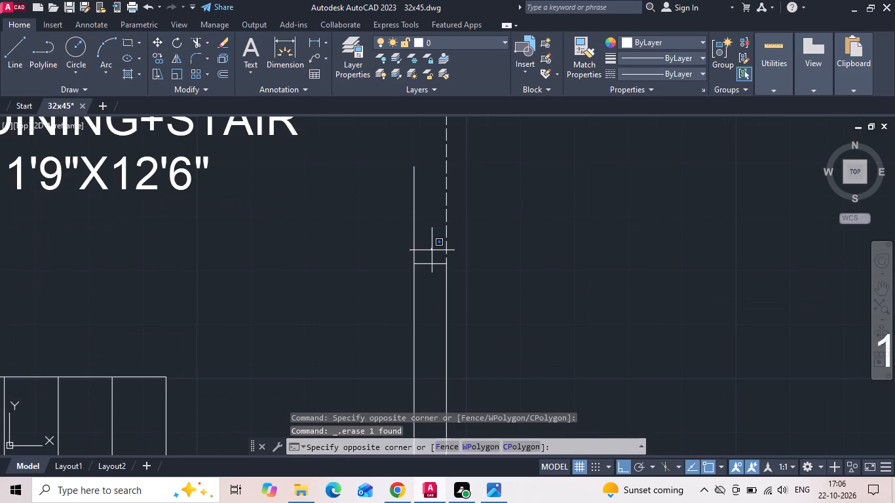
pyautogui.moveTo(432, 252); pyautogui.dragTo(432, 256)
pyautogui.click(426, 286)
pyautogui.rightClick(425, 286)
pyautogui.click(445, 239)
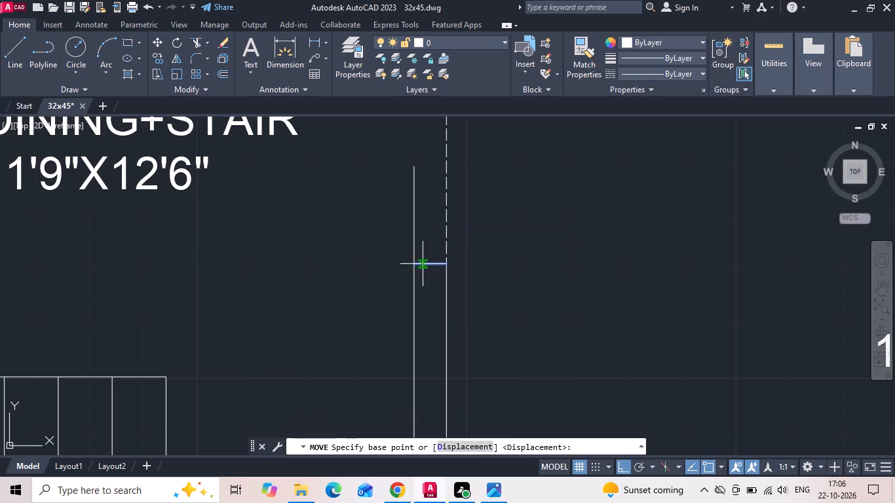
pyautogui.click(409, 263)
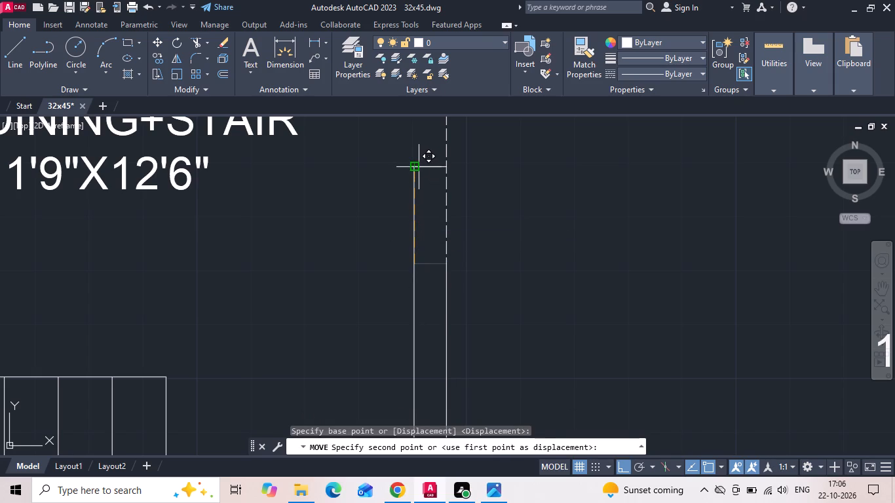
pyautogui.click(414, 170)
# Fillet the partition's east edge with its north end line at zero radius to close the corner.
pyautogui.write('F')
pyautogui.press('space')
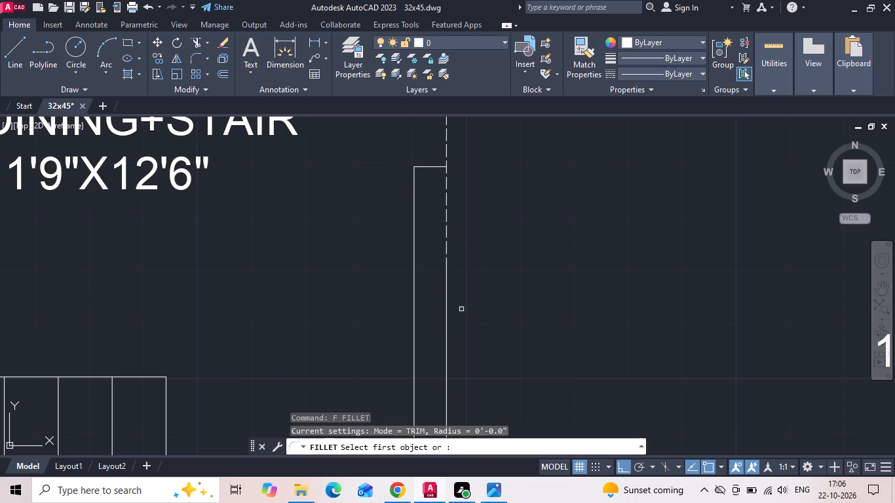
pyautogui.click(447, 327)
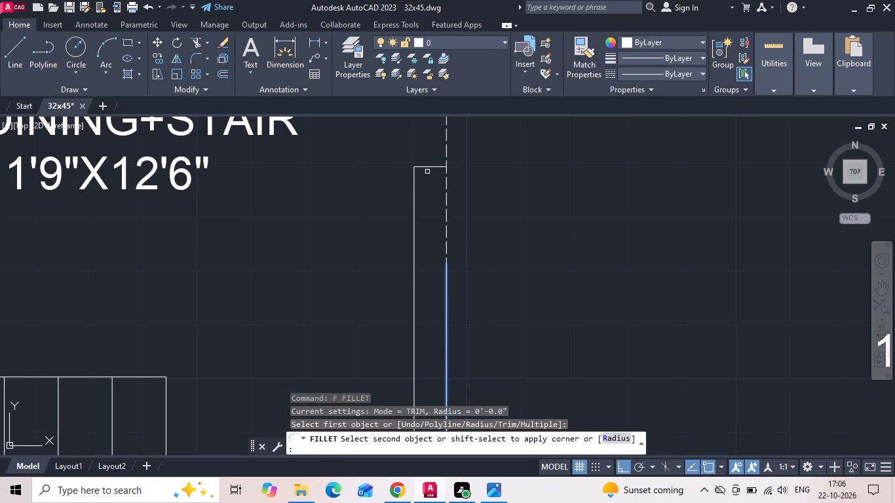
pyautogui.click(428, 166)
# Shorten the dashed dining-living line by stretching its lower end up to the partition's northeast corner.
pyautogui.moveTo(431, 175); pyautogui.dragTo(455, 277, button='middle')
pyautogui.moveTo(498, 236); pyautogui.dragTo(467, 236)
pyautogui.click(444, 230)
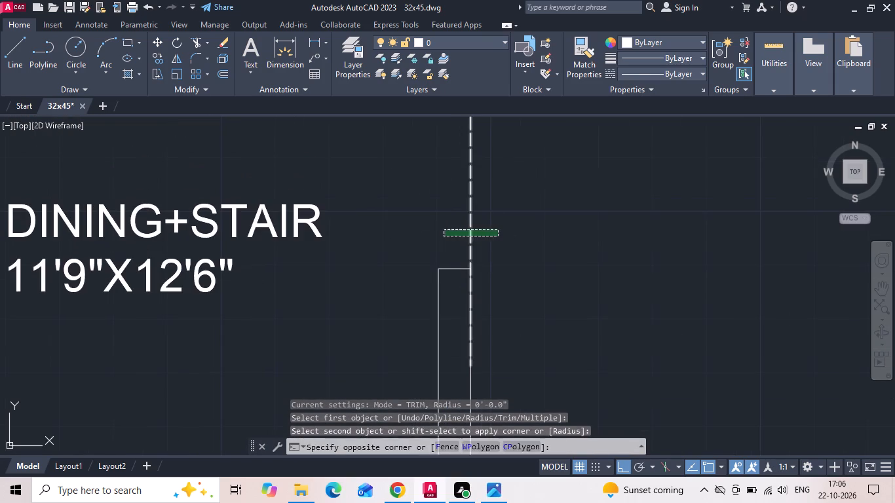
pyautogui.click(469, 367)
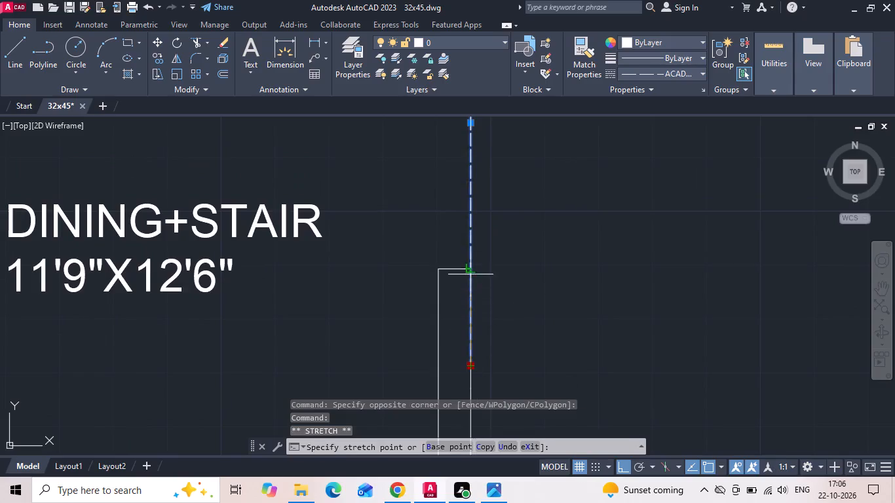
pyautogui.click(470, 268)
pyautogui.press('Escape')
# Save the 32x45 drawing.
pyautogui.hotkey('ctrl', 's')
pyautogui.hotkey('ctrl', 's')
pyautogui.hotkey('ctrl', 's')
pyautogui.hotkey('ctrl', 's')
pyautogui.hotkey('ctrl', 's')
pyautogui.hotkey('ctrl', 's')
pyautogui.hotkey('ctrl', 's')
pyautogui.hotkey('ctrl', 's')
pyautogui.hotkey('ctrl', 's')
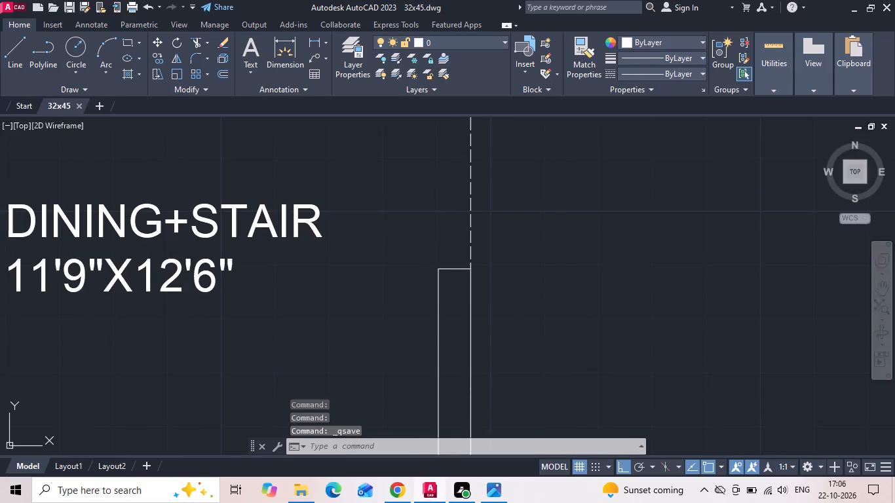
pyautogui.scroll(-5, 548, 288)
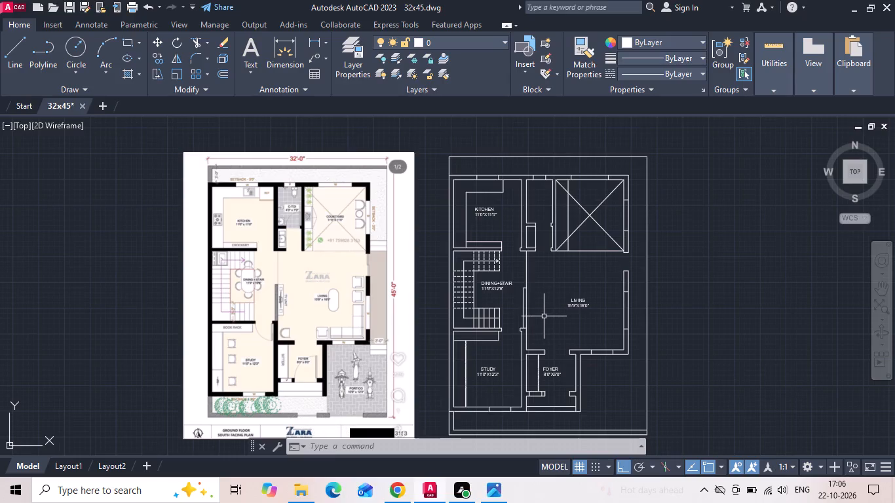
pyautogui.hotkey('ctrl', 's')
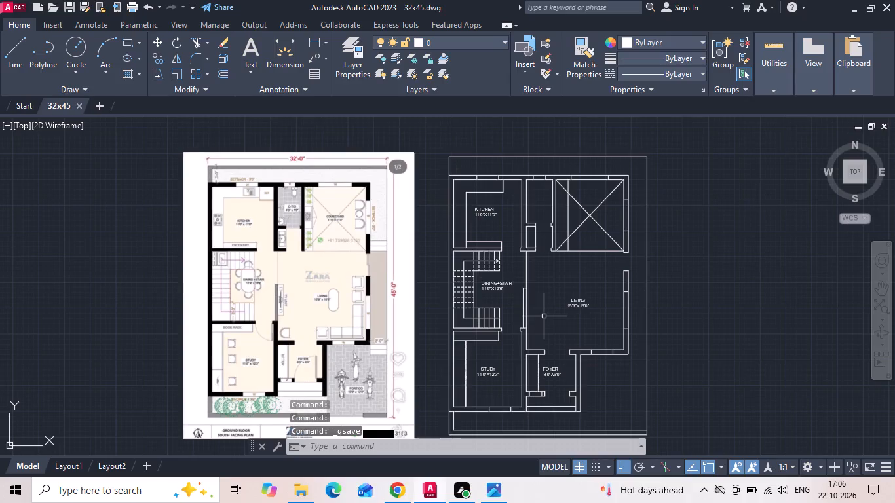
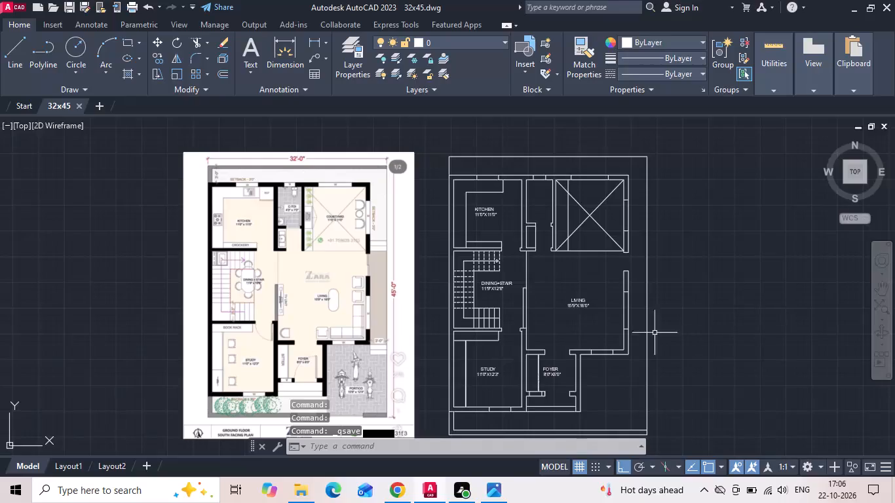
# Add a multiline text label "W" with a 3" text height in the study, above the room name.
pyautogui.moveTo(505, 330); pyautogui.dragTo(494, 263, button='middle')
pyautogui.scroll(1, 485, 282)
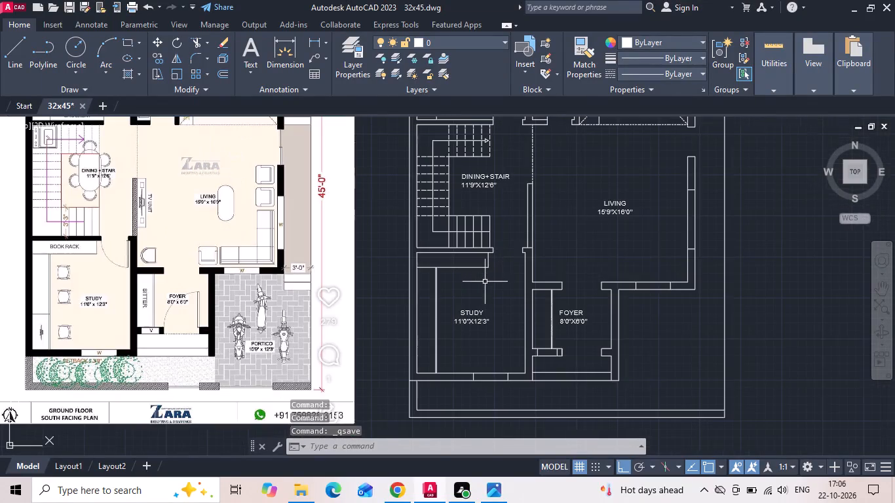
pyautogui.scroll(1, 484, 282)
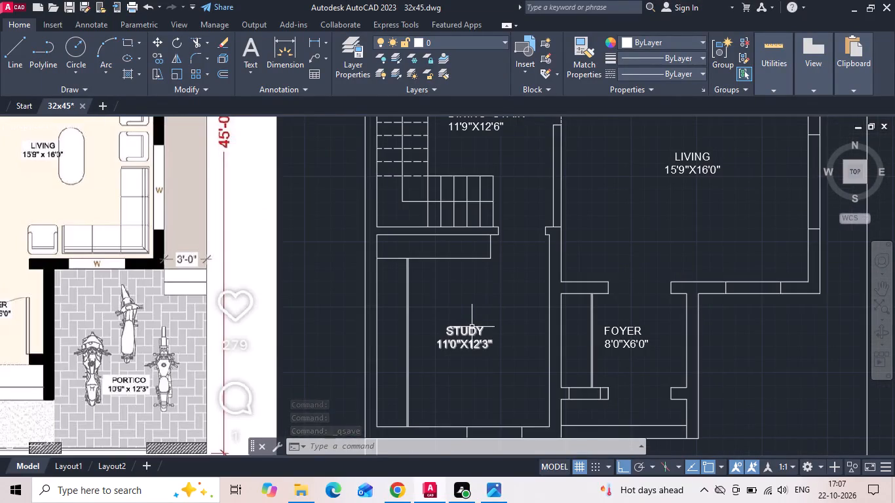
pyautogui.press('Escape')
pyautogui.write('MT')
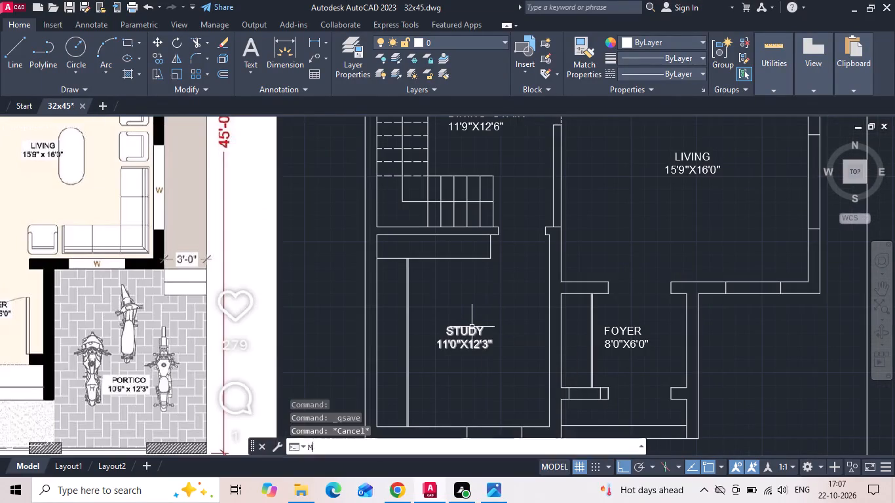
pyautogui.write('EXT')
pyautogui.press('space')
pyautogui.scroll(2, 445, 308)
pyautogui.moveTo(417, 270); pyautogui.dragTo(465, 299)
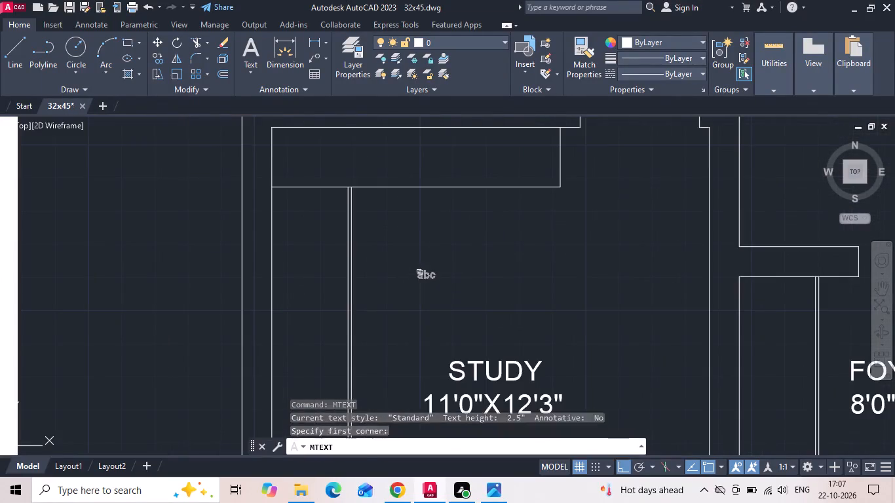
pyautogui.click(525, 303)
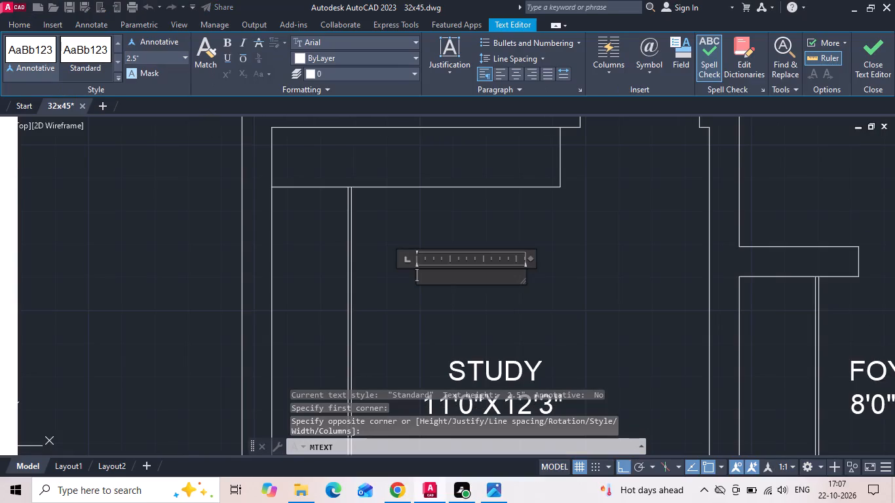
pyautogui.click(147, 59)
pyautogui.press('BackSpace')
pyautogui.write('3"')
pyautogui.press('Return')
pyautogui.press('w')
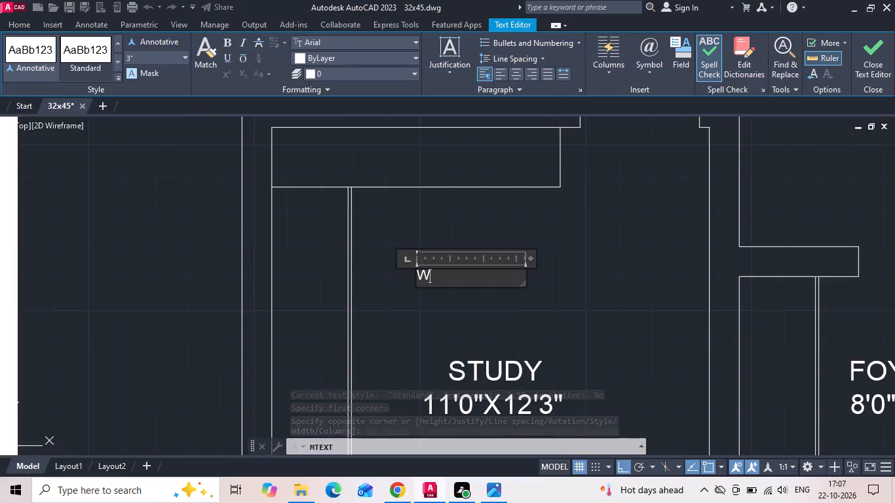
pyautogui.doubleClick(402, 307)
pyautogui.scroll(-2, 482, 288)
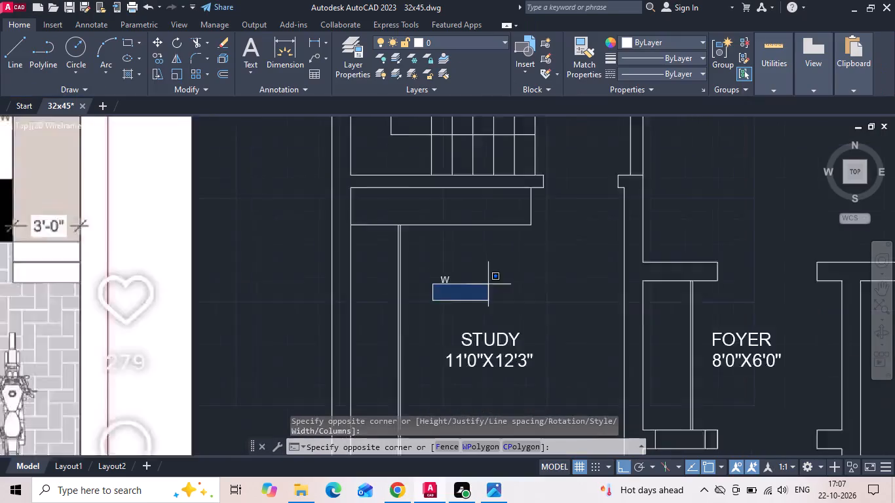
pyautogui.scroll(-1, 492, 280)
pyautogui.press('Escape')
pyautogui.scroll(3, 485, 293)
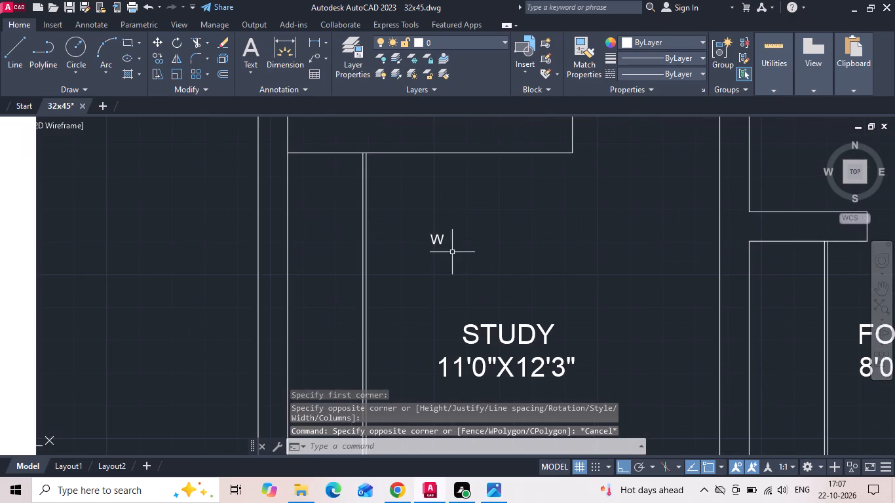
# Change the text height of the W label in the study to 4".
pyautogui.doubleClick(433, 240)
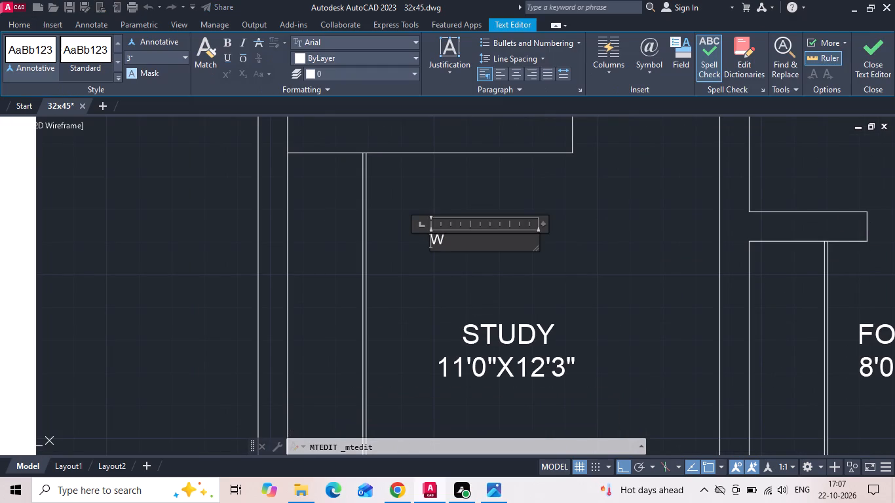
pyautogui.hotkey('ctrl', 'a')
pyautogui.click(149, 59)
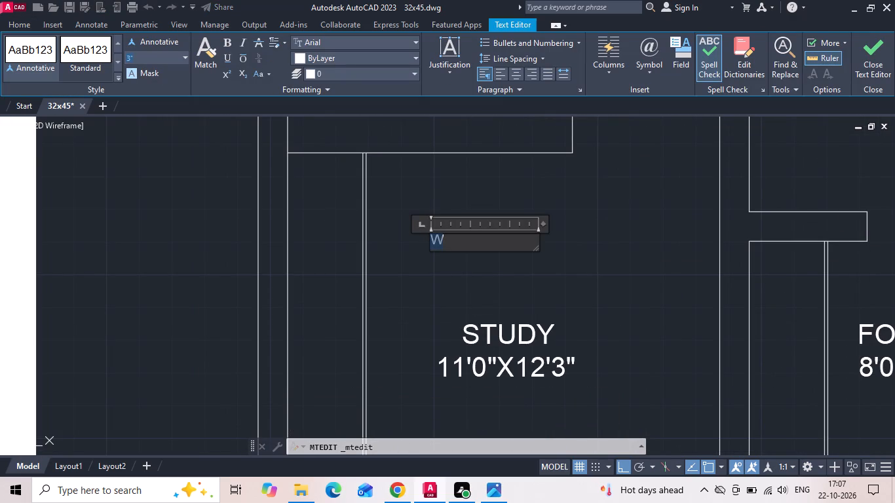
pyautogui.press('BackSpace')
pyautogui.write('4"')
pyautogui.press('Return')
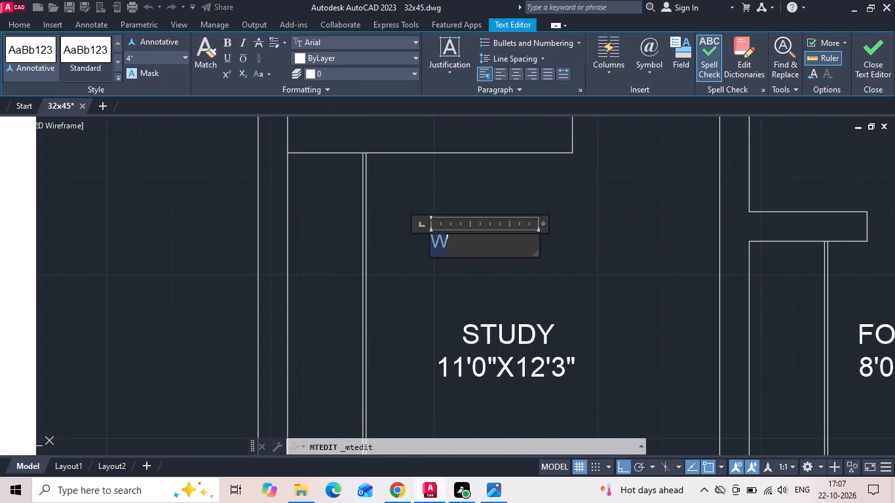
pyautogui.click(513, 218)
pyautogui.click(510, 194)
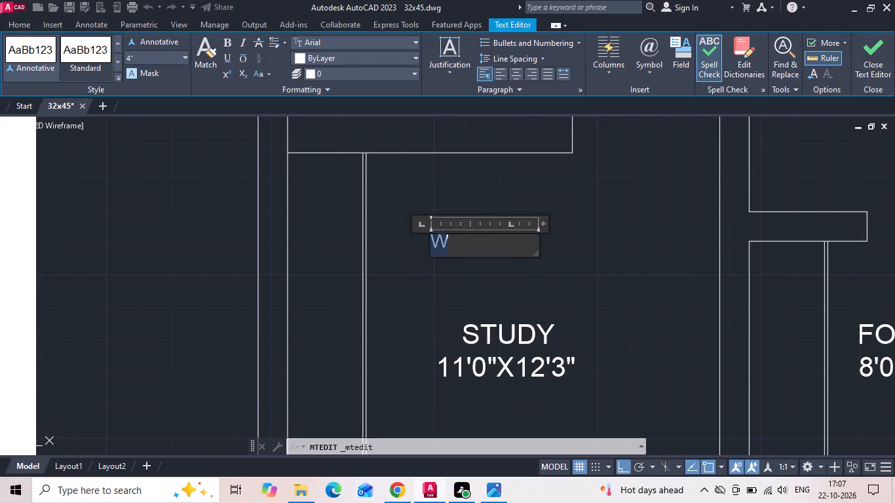
# Move the W label straight down into the thickness of the study's bottom wall.
pyautogui.click(436, 238)
pyautogui.rightClick(439, 241)
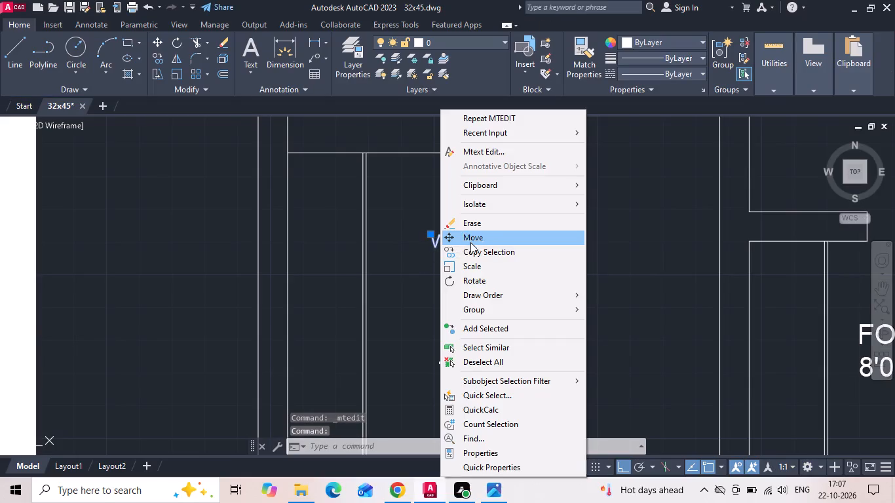
pyautogui.click(472, 238)
pyautogui.scroll(-2, 456, 235)
pyautogui.moveTo(454, 251); pyautogui.dragTo(455, 286)
pyautogui.scroll(2, 492, 400)
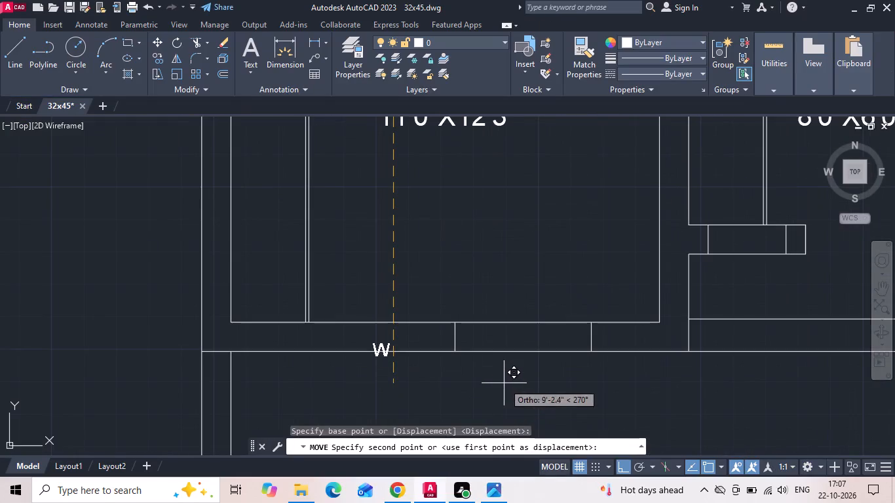
pyautogui.click(461, 370)
pyautogui.press('Escape')
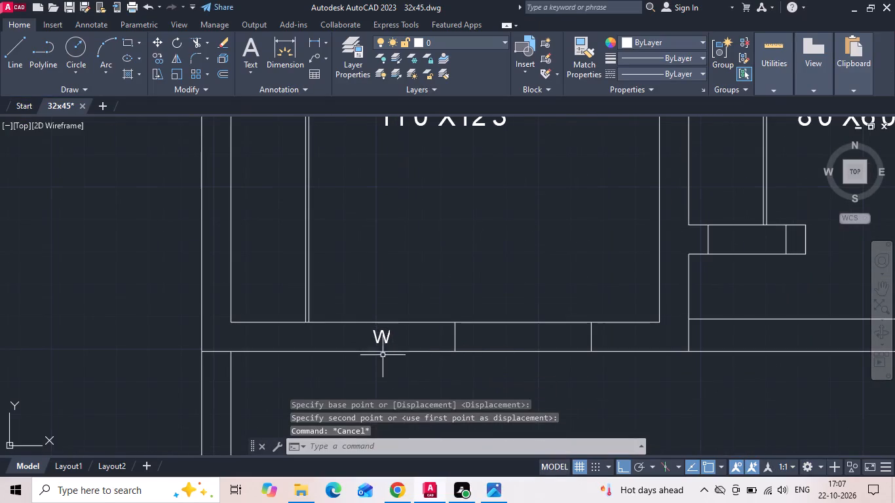
# Move the W label horizontally along the study's bottom wall to the middle of the window opening.
pyautogui.scroll(2, 383, 350)
pyautogui.click(401, 318)
pyautogui.click(357, 328)
pyautogui.rightClick(357, 328)
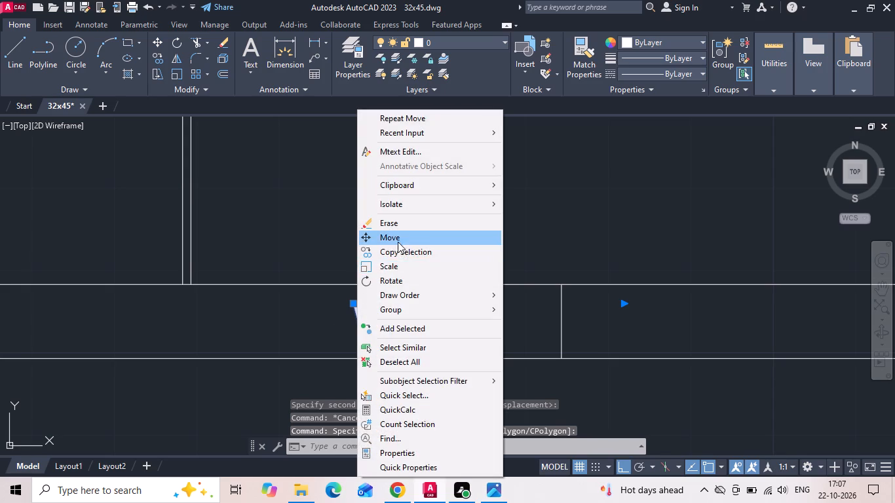
pyautogui.click(399, 238)
pyautogui.scroll(-1, 231, 301)
pyautogui.moveTo(302, 307); pyautogui.dragTo(345, 314)
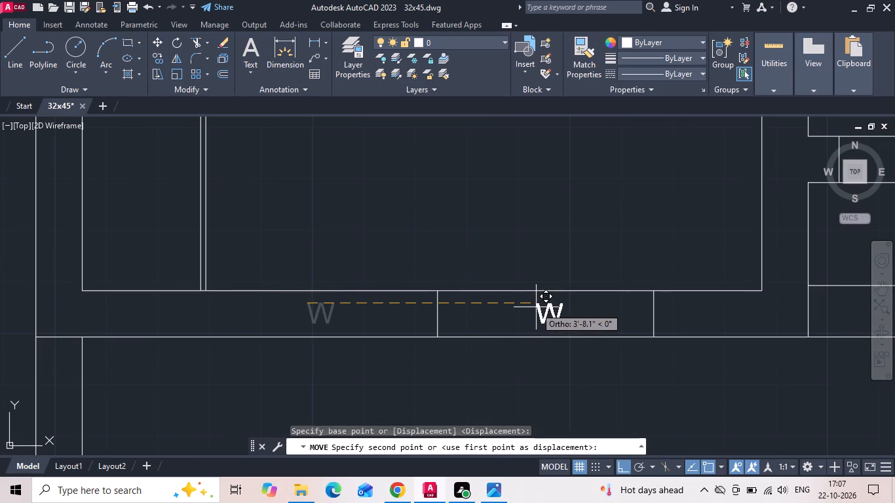
pyautogui.click(541, 307)
# Copy the W label from the study window's lower-left corner to the matching corner of the opening below the foyer.
pyautogui.moveTo(570, 317); pyautogui.dragTo(389, 345, button='middle')
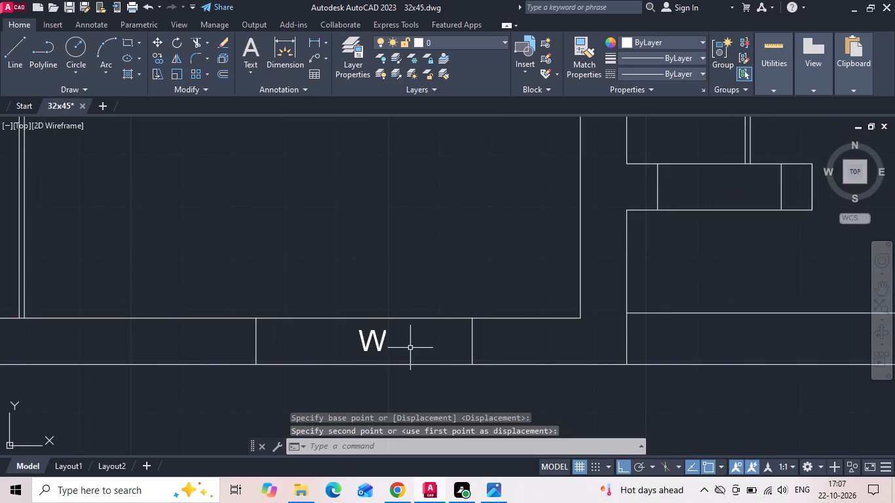
pyautogui.moveTo(394, 345); pyautogui.dragTo(377, 345)
pyautogui.click(348, 345)
pyautogui.rightClick(348, 345)
pyautogui.click(389, 254)
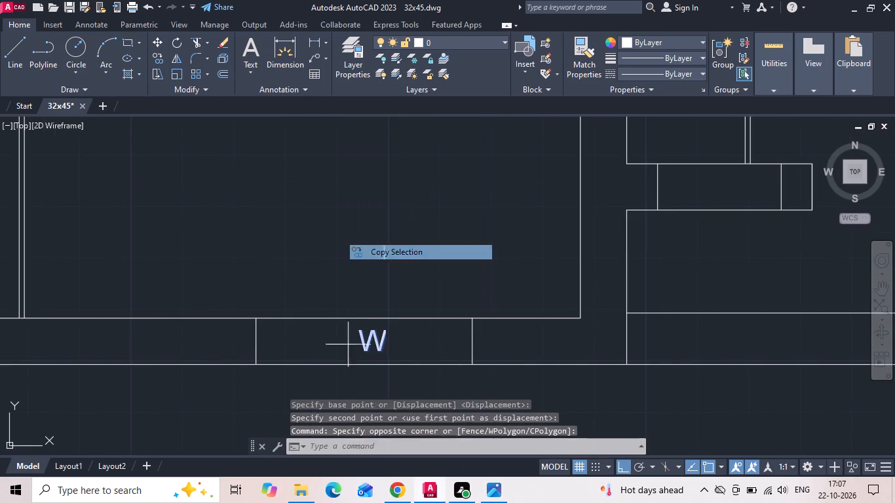
pyautogui.moveTo(259, 363); pyautogui.dragTo(267, 363)
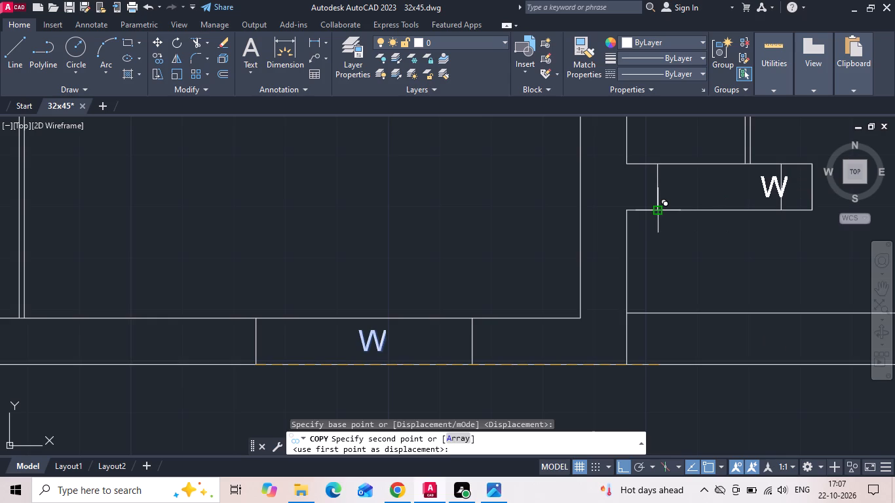
pyautogui.click(655, 209)
pyautogui.moveTo(677, 217); pyautogui.dragTo(373, 258, button='middle')
pyautogui.press('Escape')
# Move the copied W label about 9" left to centre it in the opening below the foyer.
pyautogui.scroll(1, 525, 234)
pyautogui.moveTo(437, 229); pyautogui.dragTo(422, 231)
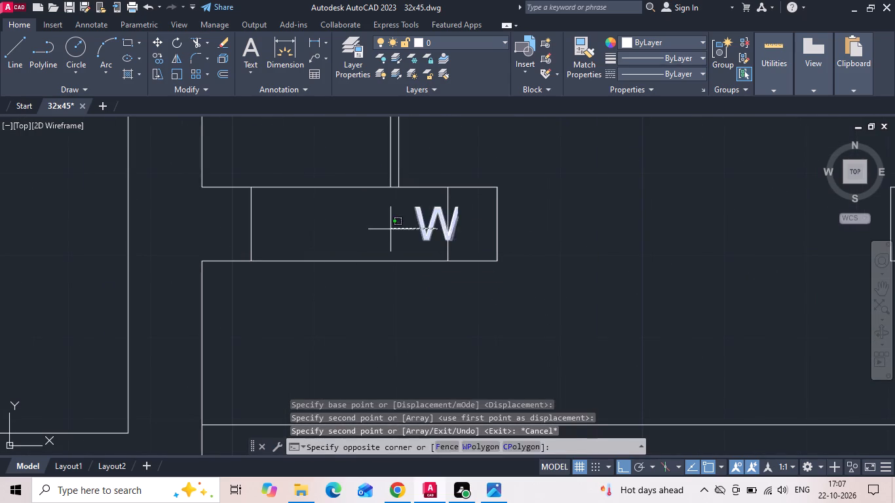
pyautogui.click(390, 229)
pyautogui.rightClick(390, 229)
pyautogui.click(412, 242)
pyautogui.moveTo(418, 335); pyautogui.dragTo(401, 339)
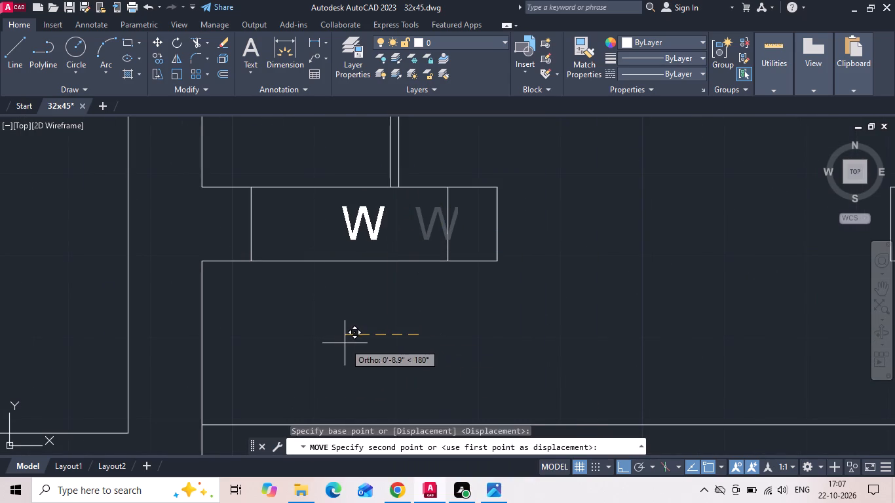
pyautogui.click(344, 344)
pyautogui.press('Escape')
# Change the text of the label in the opening below the foyer to "V".
pyautogui.doubleClick(376, 226)
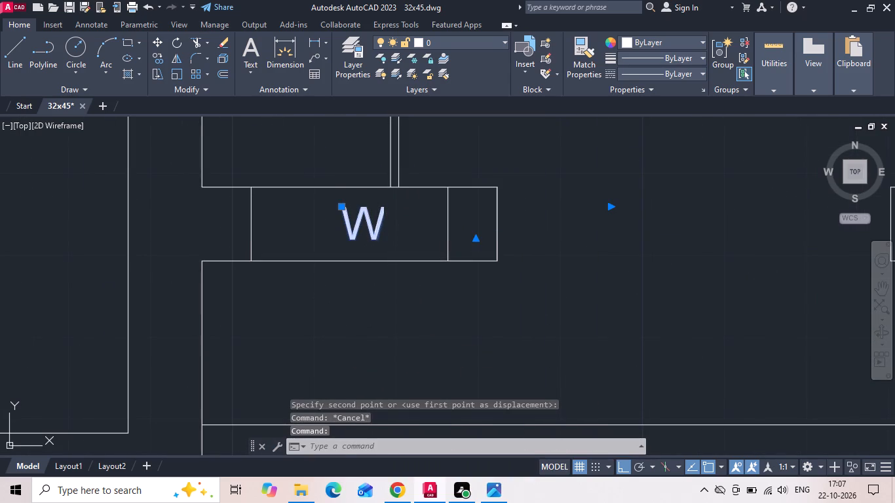
pyautogui.press('BackSpace')
pyautogui.press('v')
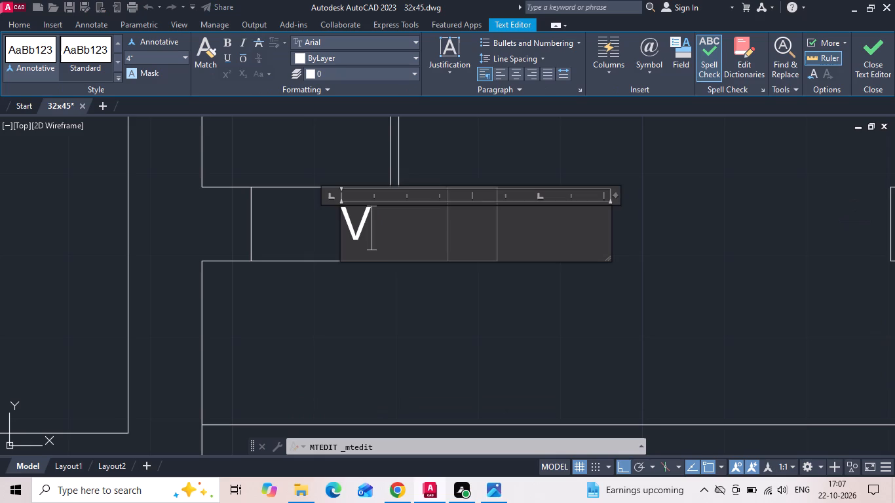
pyautogui.click(394, 341)
# Copy the V label, corner to corner, into the window opening in the living room's bottom wall beside the foyer.
pyautogui.moveTo(402, 247); pyautogui.dragTo(392, 247)
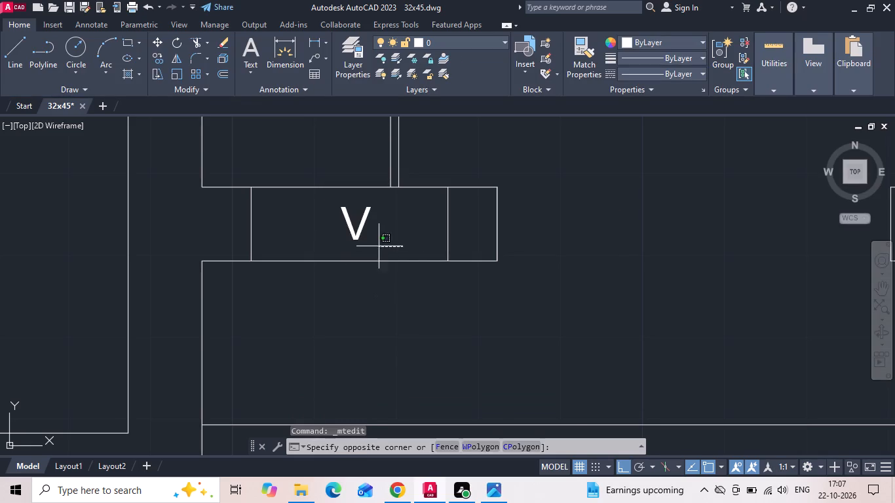
pyautogui.click(341, 225)
pyautogui.rightClick(341, 225)
pyautogui.click(386, 250)
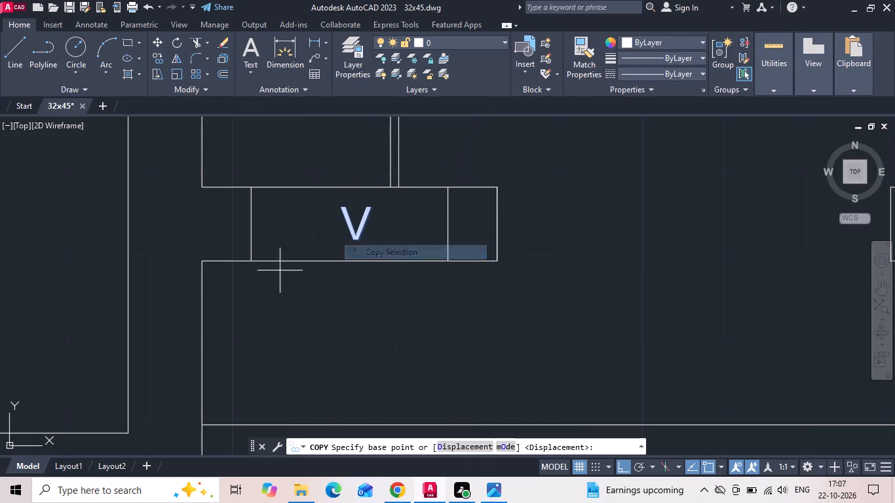
pyautogui.click(248, 257)
pyautogui.scroll(-2, 247, 257)
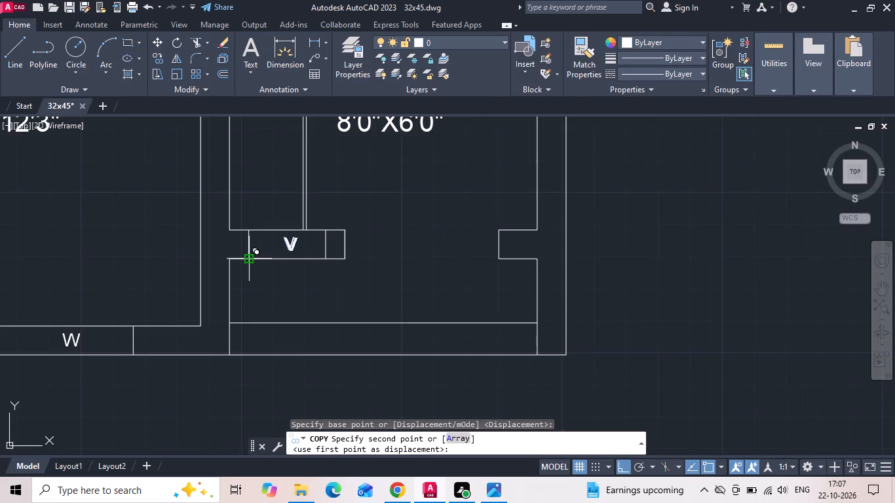
pyautogui.scroll(-1, 247, 257)
pyautogui.scroll(-2, 366, 333)
pyautogui.scroll(2, 419, 231)
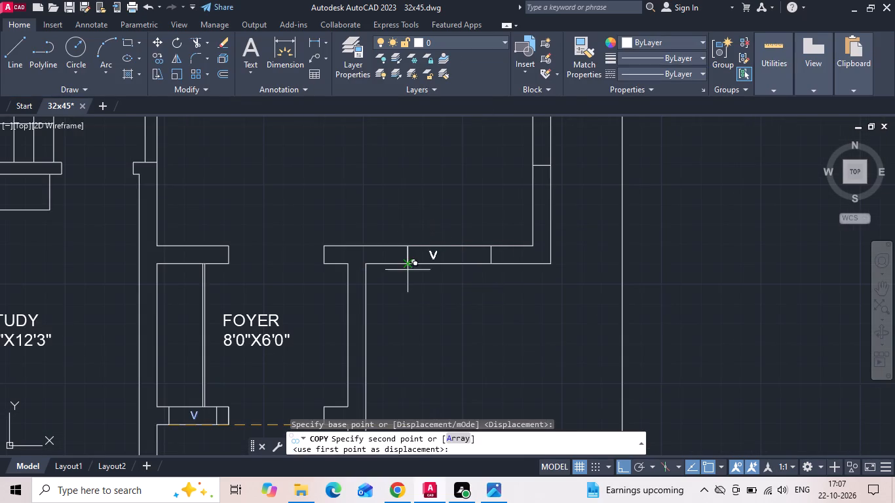
pyautogui.scroll(2, 408, 268)
pyautogui.click(404, 255)
pyautogui.press('Escape')
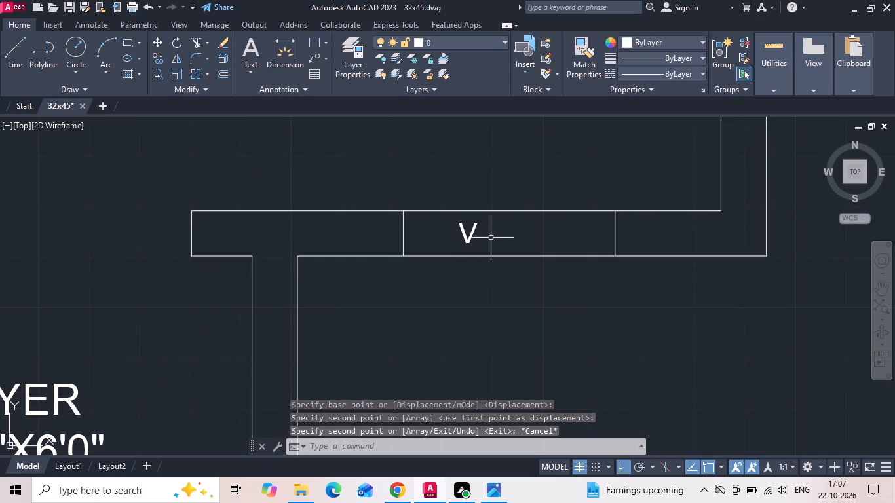
# Move the copied V label right to centre it in the living room's bottom-wall window opening.
pyautogui.moveTo(501, 233); pyautogui.dragTo(410, 234, button='middle')
pyautogui.scroll(1, 409, 234)
pyautogui.click(409, 234)
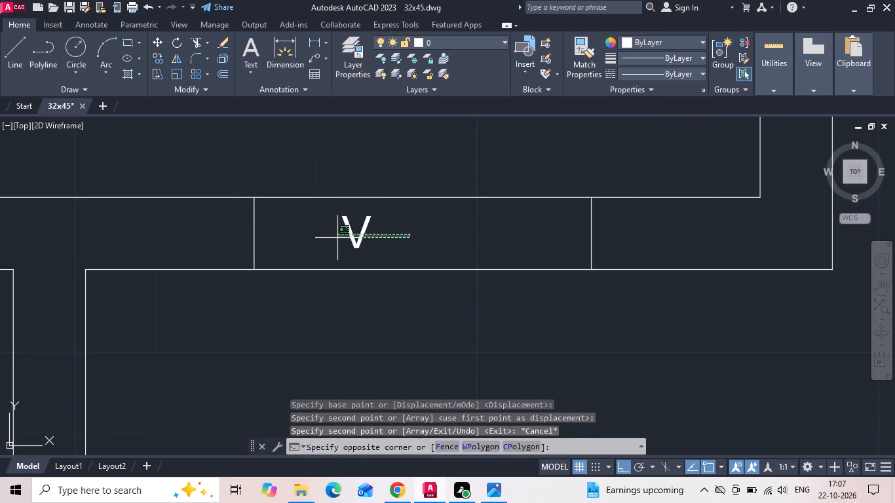
pyautogui.click(332, 238)
pyautogui.rightClick(332, 238)
pyautogui.click(348, 238)
pyautogui.moveTo(370, 352); pyautogui.dragTo(380, 353)
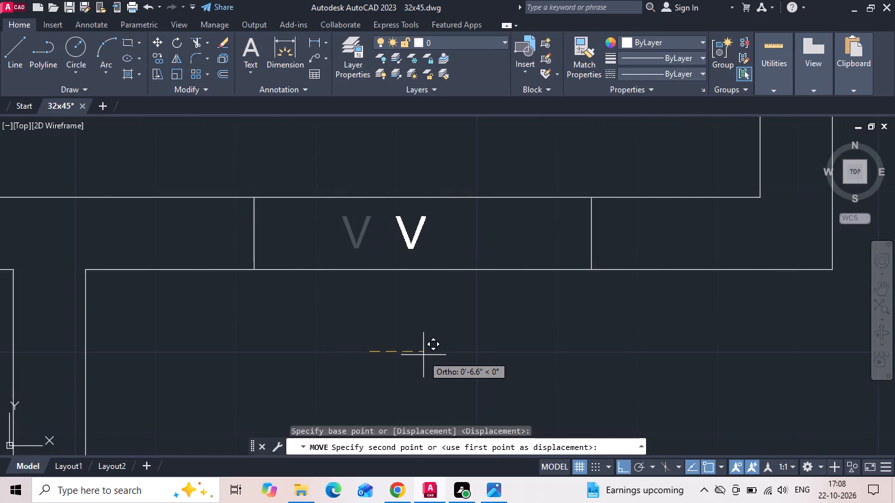
pyautogui.click(430, 356)
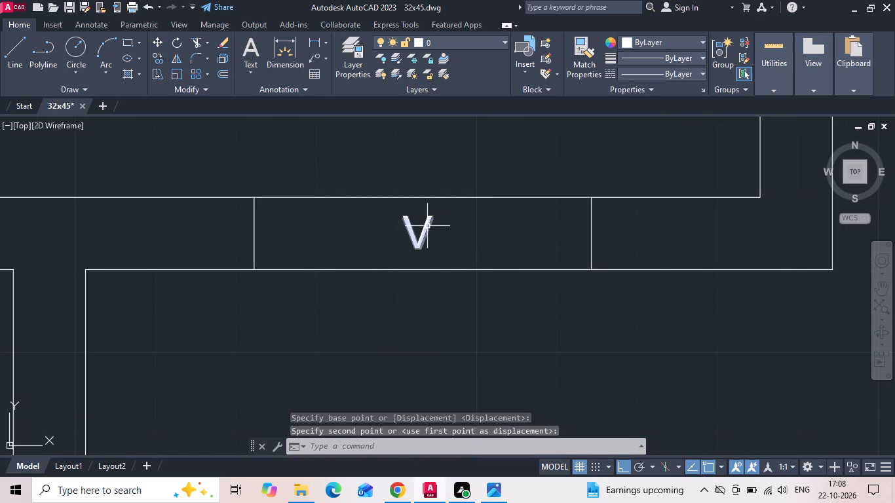
# Change the text of the label in the living room's bottom-wall window to "W".
pyautogui.doubleClick(427, 226)
pyautogui.press('BackSpace')
pyautogui.press('w')
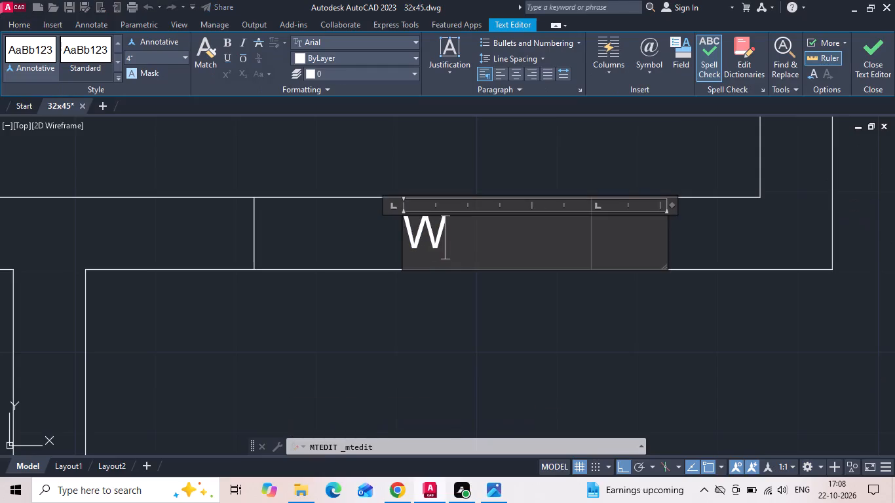
pyautogui.click(445, 355)
pyautogui.scroll(-4, 539, 339)
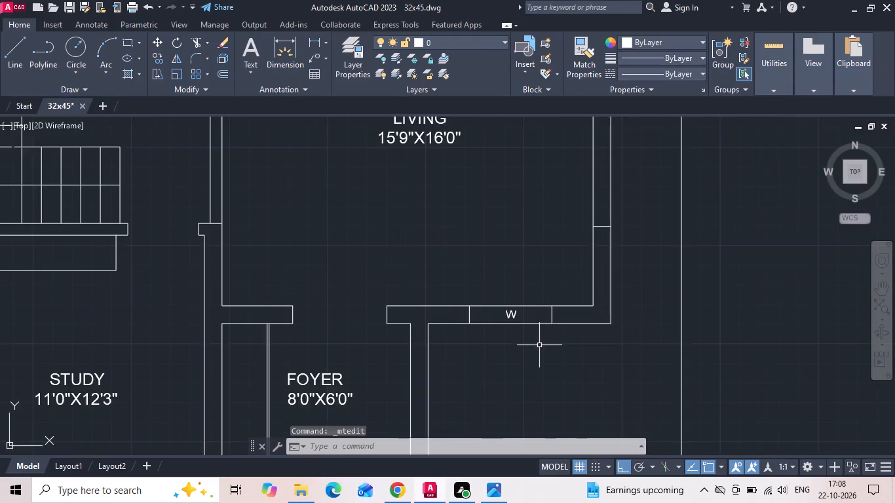
pyautogui.scroll(-2, 539, 347)
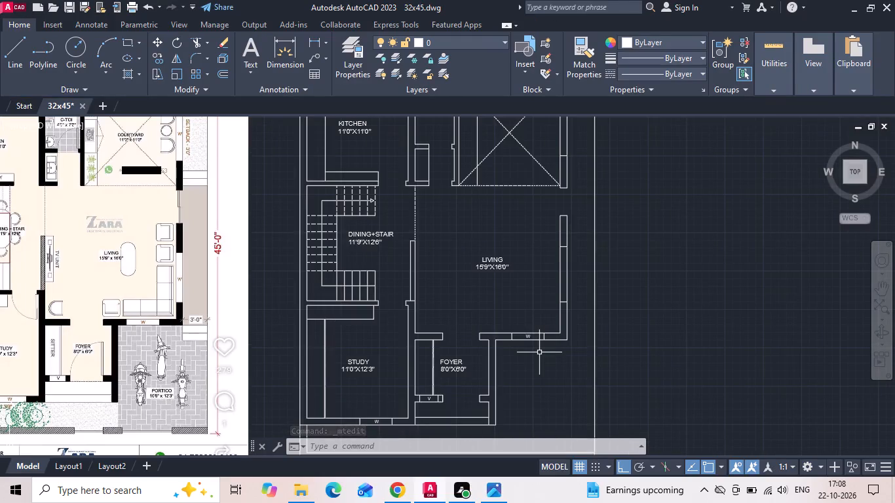
# Save the drawing.
pyautogui.hotkey('ctrl', 's')
pyautogui.hotkey('ctrl', 's')
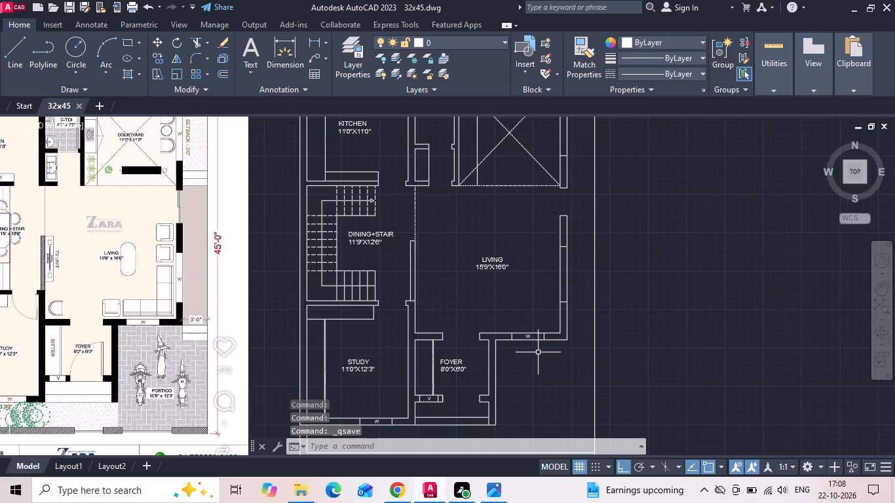
# Copy the W label in the living room's bottom-wall window about 6'-7" straight up, level with the right-wall window.
pyautogui.scroll(4, 529, 331)
pyautogui.click(521, 348)
pyautogui.rightClick(521, 349)
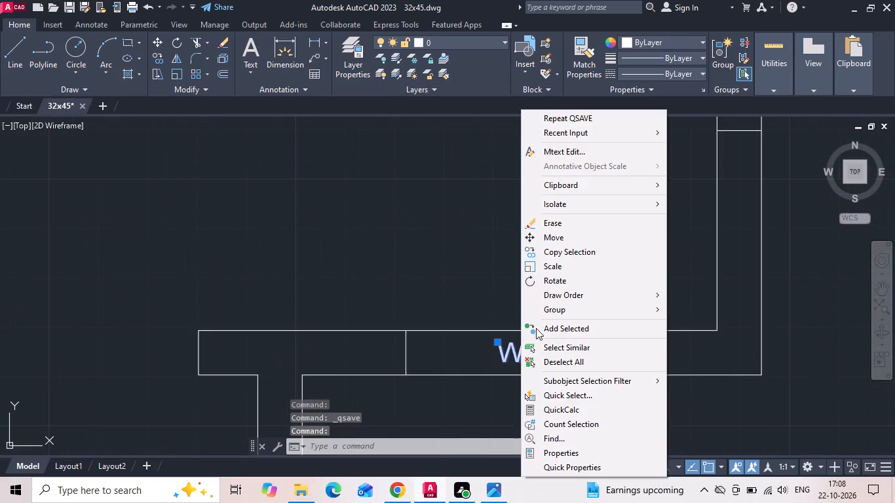
pyautogui.click(566, 253)
pyautogui.scroll(-1, 531, 354)
pyautogui.moveTo(535, 332); pyautogui.dragTo(562, 281)
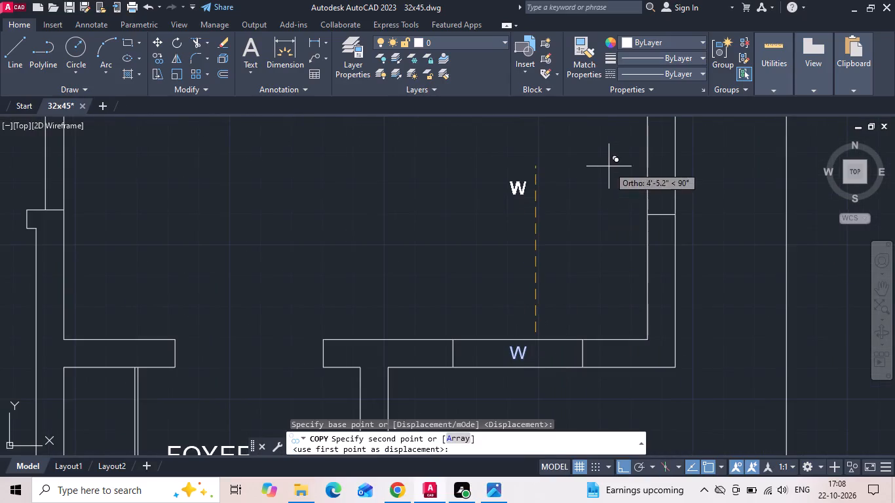
pyautogui.moveTo(612, 174); pyautogui.dragTo(613, 311, button='middle')
pyautogui.scroll(-1, 617, 302)
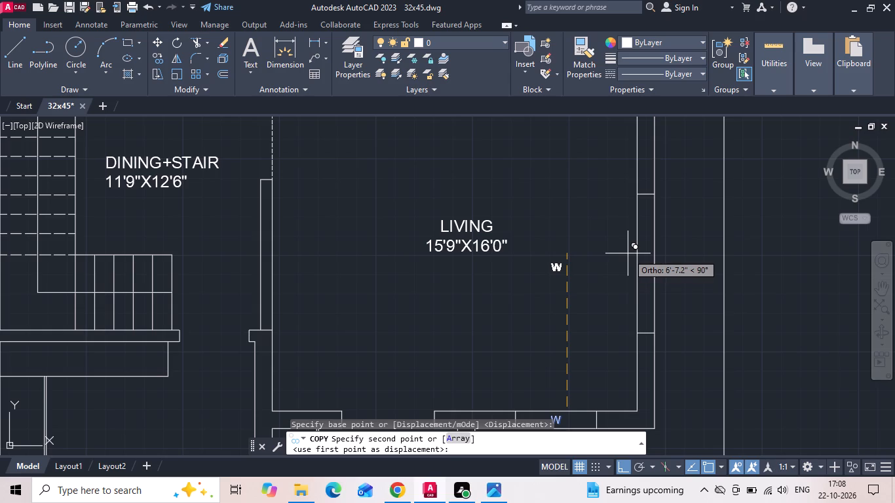
pyautogui.click(628, 253)
pyautogui.press('Escape')
# Move the copied W label about 3'-10" right into the living room's right-wall window opening.
pyautogui.scroll(2, 558, 268)
pyautogui.click(556, 264)
pyautogui.rightClick(556, 264)
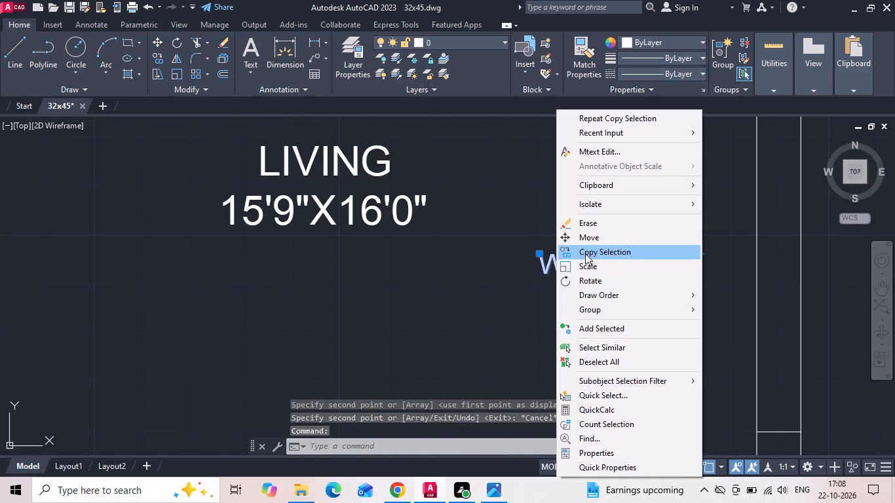
pyautogui.click(590, 242)
pyautogui.moveTo(594, 301); pyautogui.dragTo(463, 302, button='middle')
pyautogui.moveTo(478, 308); pyautogui.dragTo(501, 308)
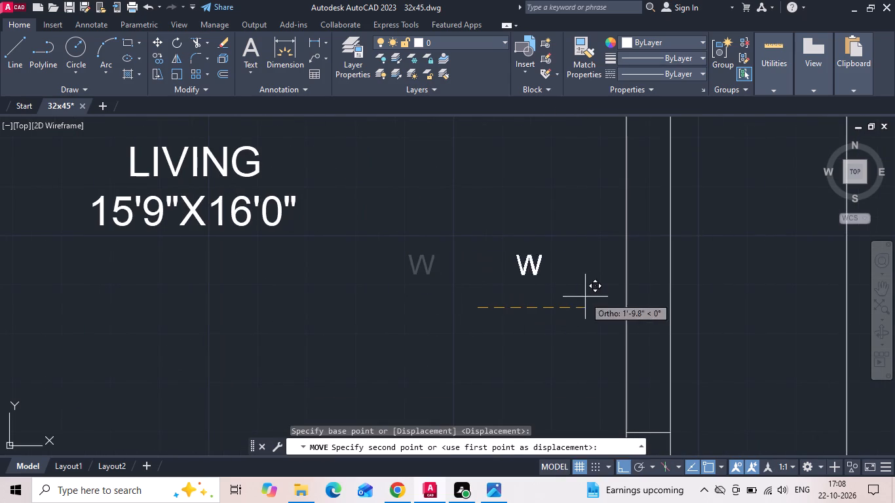
pyautogui.click(704, 267)
pyautogui.press('Escape')
pyautogui.scroll(-1, 447, 342)
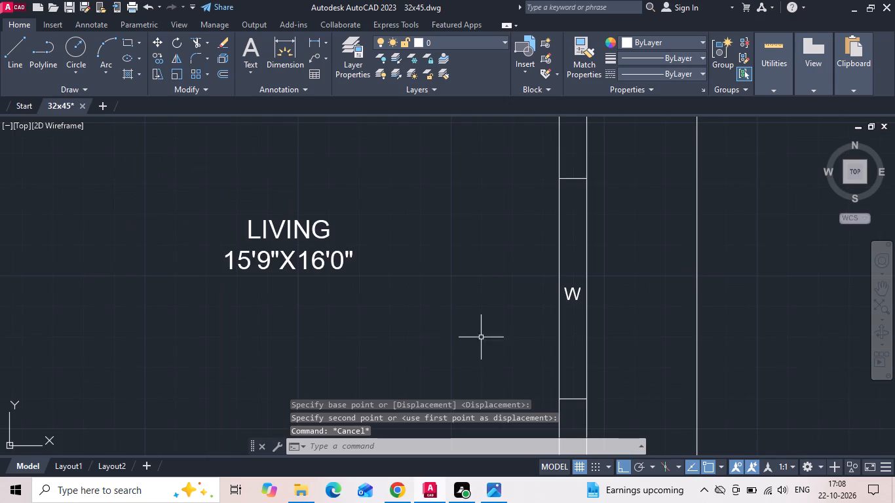
# Copy the W label from the living room's right-wall window about 15'-8" up into the courtyard's right-wall window.
pyautogui.click(578, 293)
pyautogui.rightClick(578, 293)
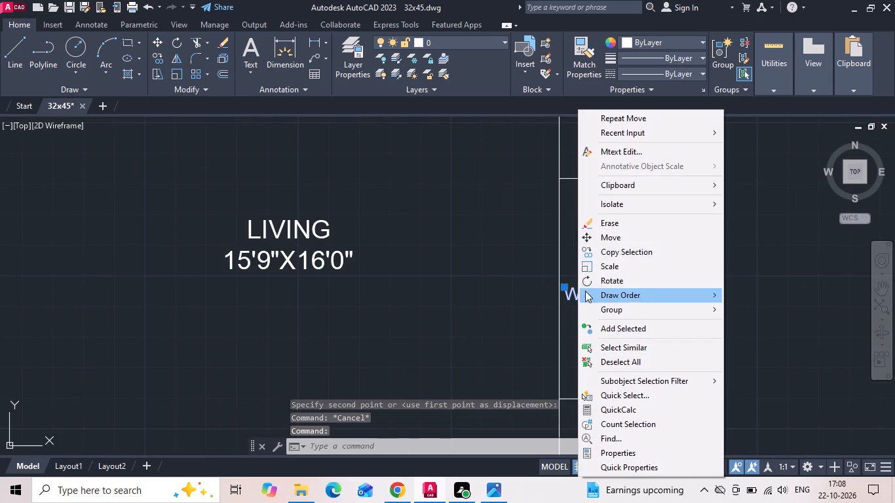
pyautogui.click(620, 249)
pyautogui.scroll(-1, 623, 335)
pyautogui.moveTo(643, 331); pyautogui.dragTo(645, 310)
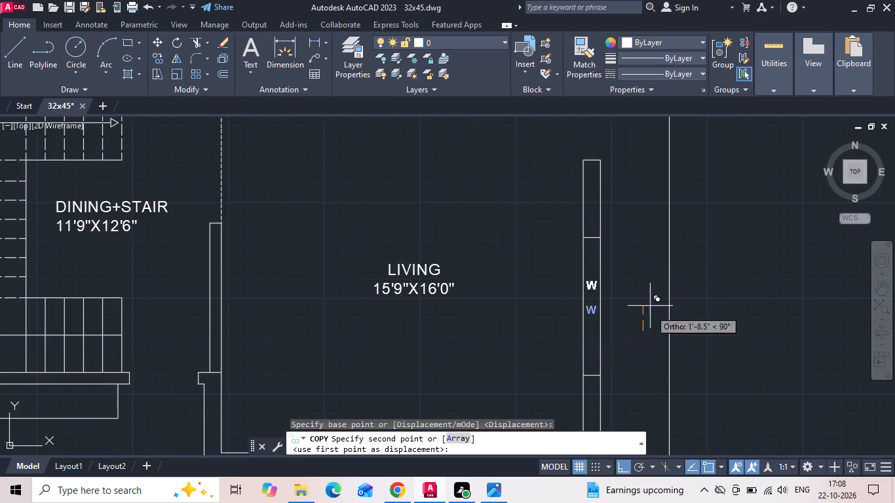
pyautogui.scroll(-1, 645, 394)
pyautogui.moveTo(662, 218); pyautogui.dragTo(664, 405, button='middle')
pyautogui.scroll(1, 667, 318)
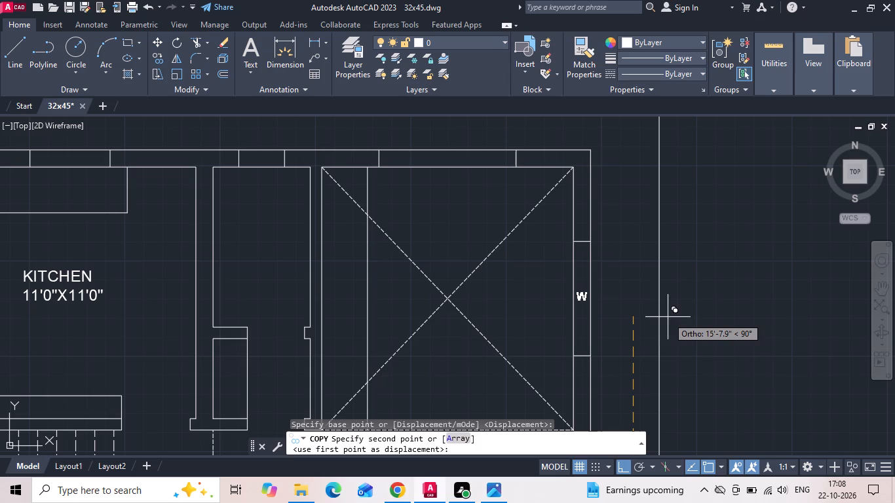
pyautogui.click(668, 317)
# Place another copy of the W label about 21'-7" up, at the top-right wall corner of the courtyard.
pyautogui.scroll(2, 642, 180)
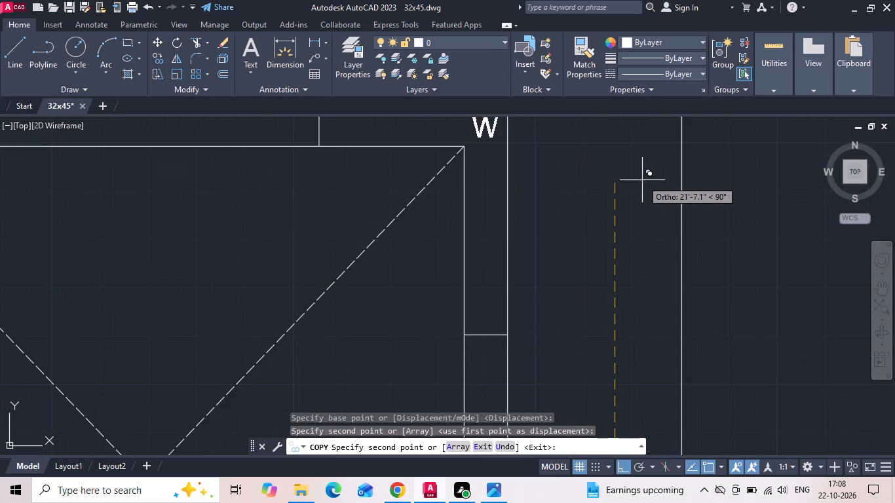
pyautogui.moveTo(640, 186); pyautogui.dragTo(659, 352, button='middle')
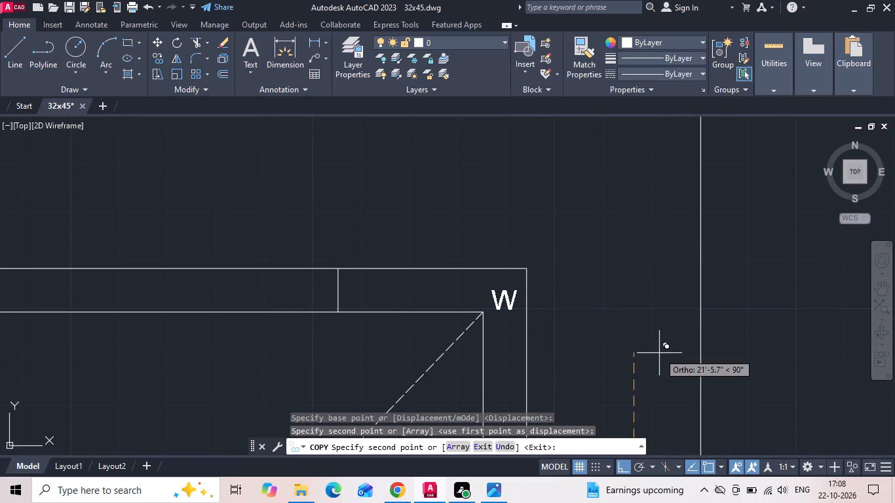
pyautogui.scroll(1, 659, 353)
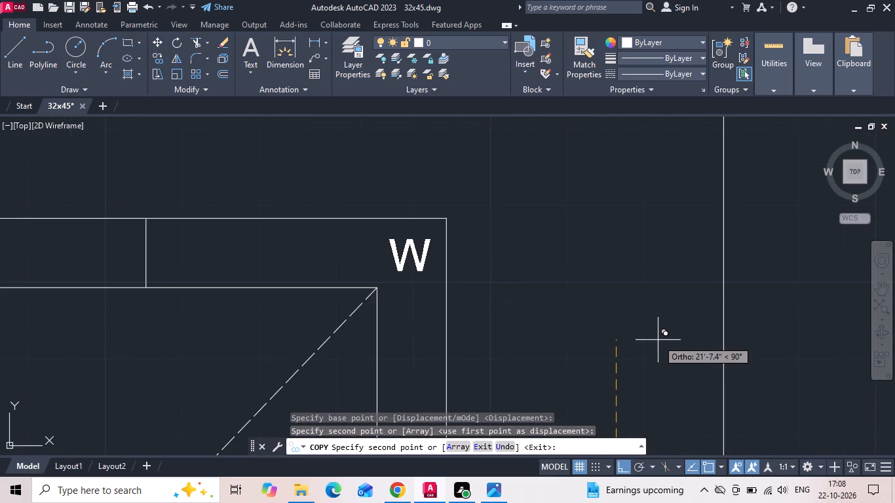
pyautogui.click(658, 340)
pyautogui.press('Escape')
# Save the drawing.
pyautogui.moveTo(470, 295); pyautogui.dragTo(630, 285, button='middle')
pyautogui.hotkey('ctrl', 's')
pyautogui.hotkey('ctrl', 's')
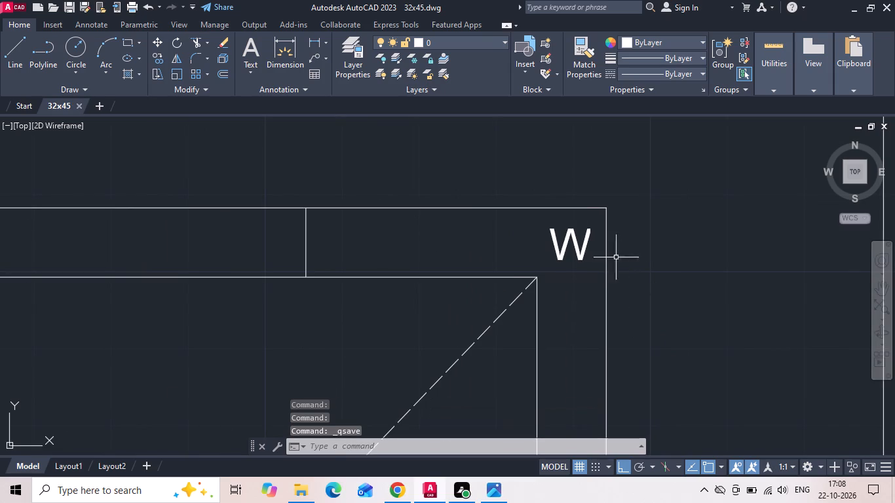
# Move the W label at the courtyard's wall corner about 5'-8" left to centre it in the top-wall window.
pyautogui.moveTo(589, 240); pyautogui.dragTo(577, 239)
pyautogui.click(522, 239)
pyautogui.rightClick(522, 239)
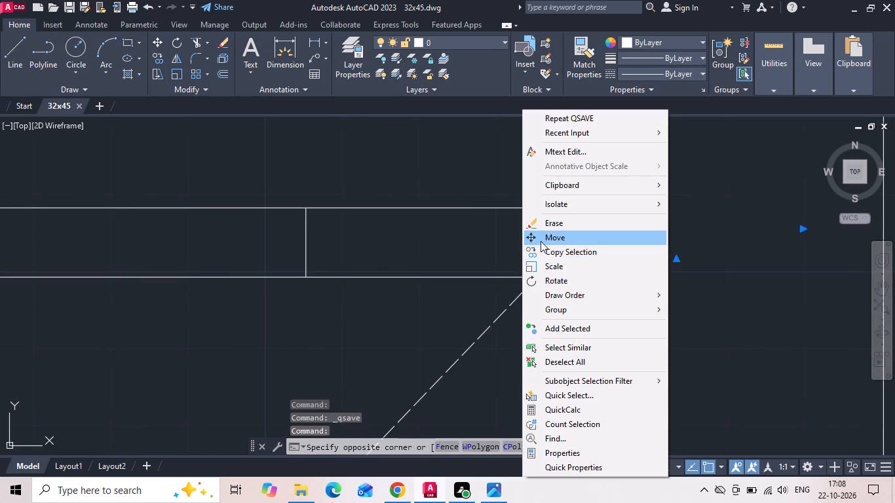
pyautogui.click(541, 241)
pyautogui.scroll(-1, 543, 301)
pyautogui.moveTo(544, 342); pyautogui.dragTo(531, 343)
pyautogui.moveTo(266, 351); pyautogui.dragTo(611, 347, button='middle')
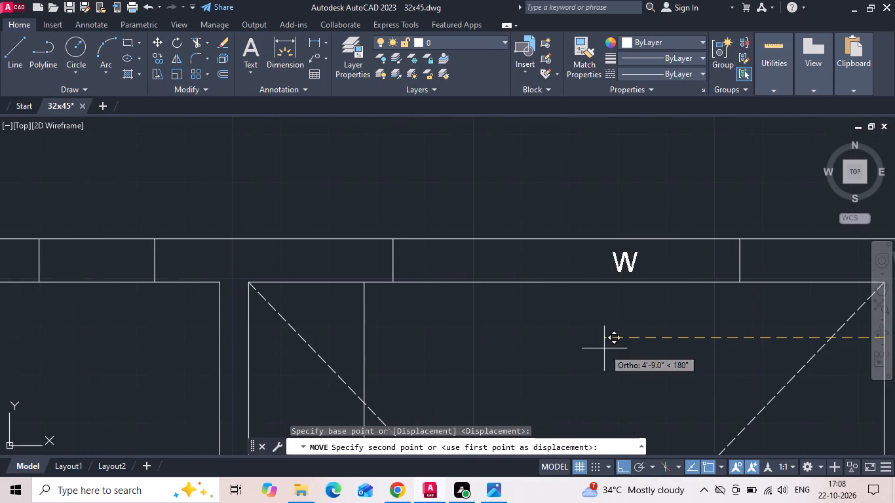
pyautogui.click(556, 345)
pyautogui.press('Escape')
# Copy the courtyard's top-wall W label left into the small top-wall opening between the kitchen and courtyard.
pyautogui.click(584, 256)
pyautogui.rightClick(584, 256)
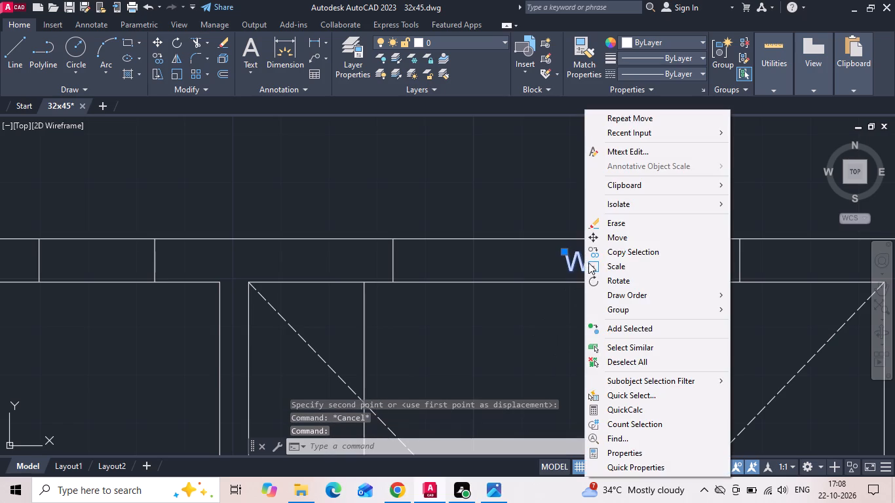
pyautogui.click(611, 253)
pyautogui.scroll(-1, 611, 338)
pyautogui.click(611, 344)
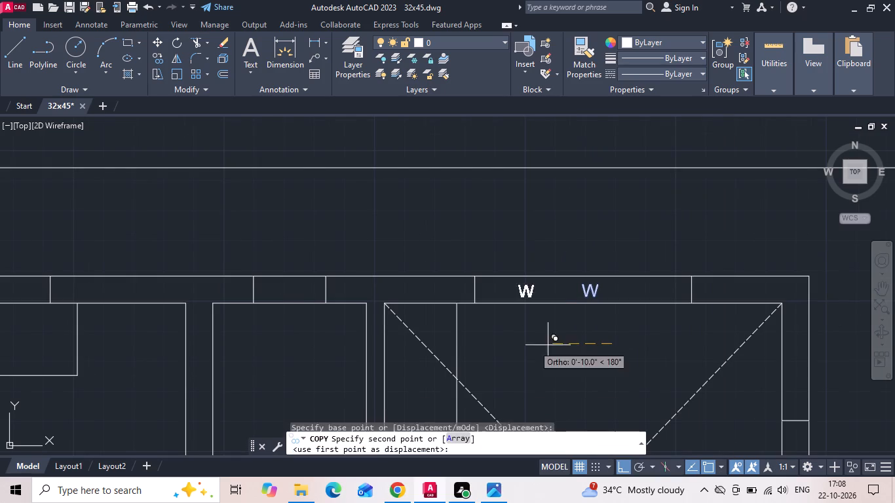
pyautogui.click(312, 346)
pyautogui.press('Escape')
# Change the text of the label in the small top-wall opening between kitchen and courtyard to "V".
pyautogui.scroll(1, 261, 288)
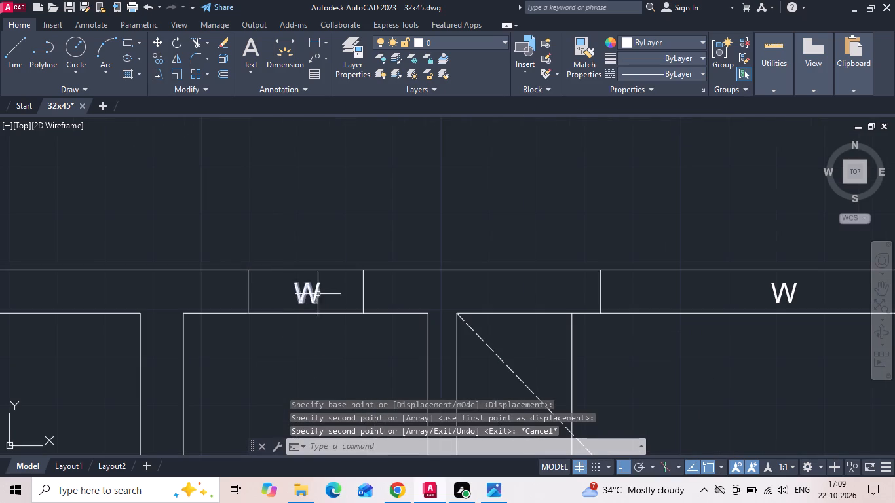
pyautogui.doubleClick(318, 292)
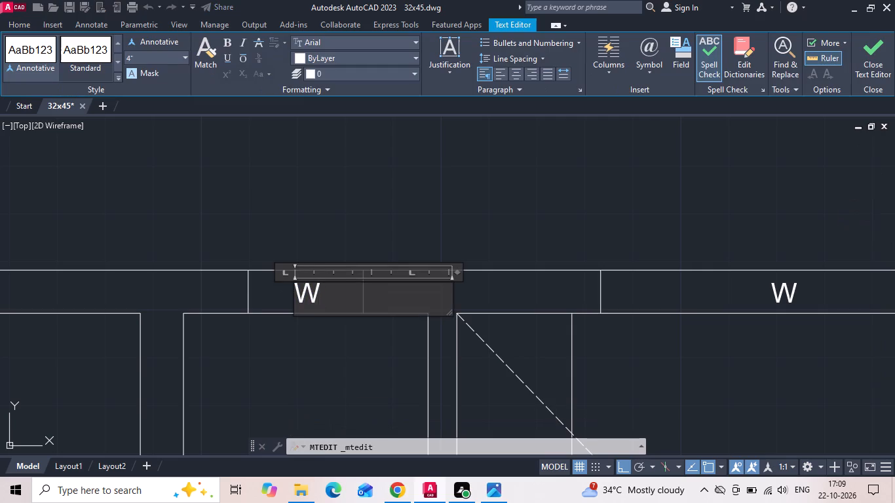
pyautogui.press('BackSpace')
pyautogui.press('v')
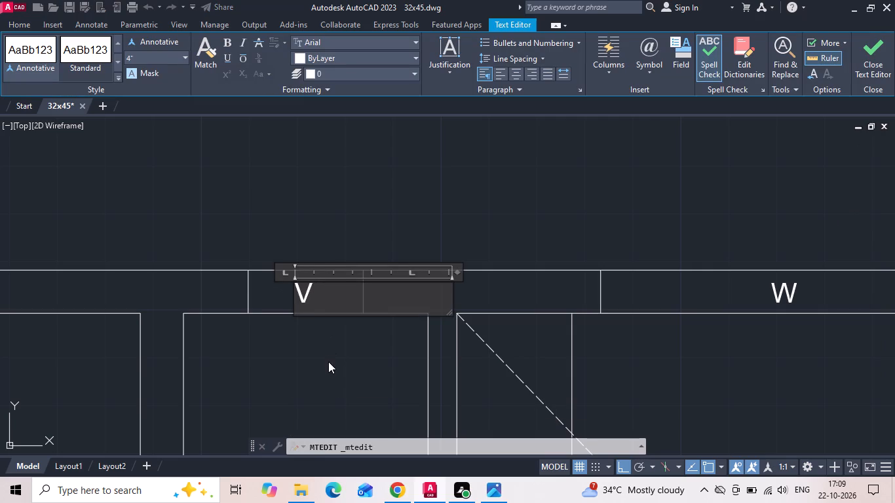
pyautogui.click(328, 363)
# Save the drawing.
pyautogui.moveTo(341, 360); pyautogui.dragTo(464, 328, button='middle')
pyautogui.scroll(1, 464, 328)
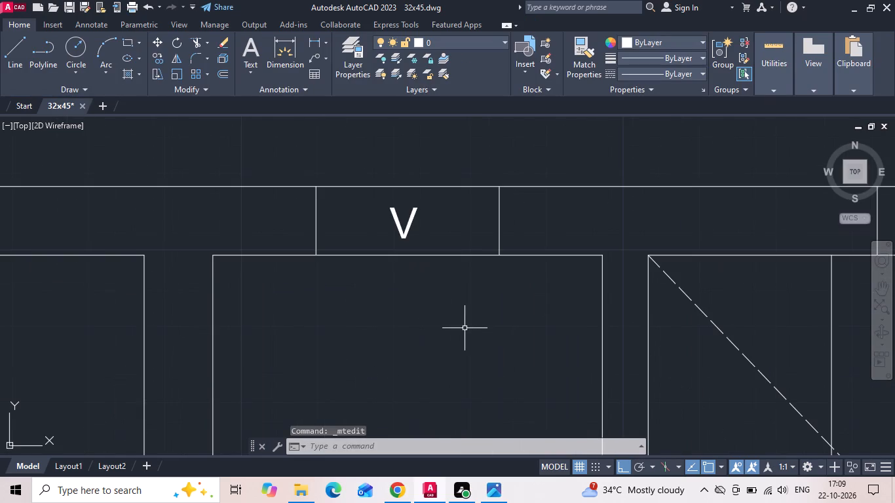
pyautogui.hotkey('ctrl', 's')
pyautogui.hotkey('ctrl', 's')
pyautogui.moveTo(465, 327); pyautogui.dragTo(561, 326, button='middle')
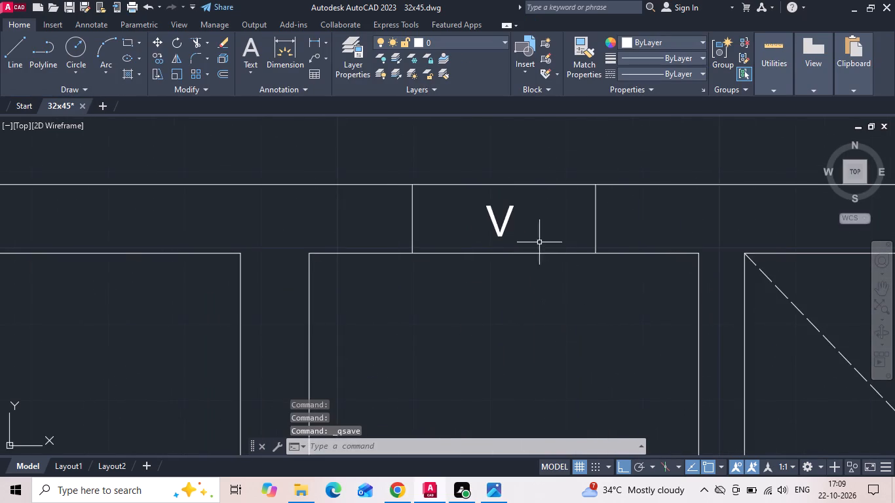
# Copy the W label from the courtyard's top-wall window left into the kitchen's top-wall window opening.
pyautogui.scroll(-2, 539, 242)
pyautogui.click(827, 233)
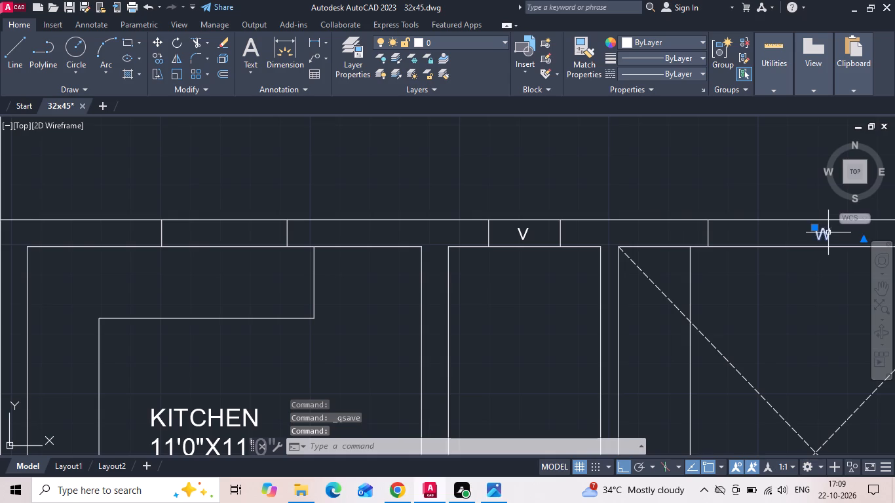
pyautogui.rightClick(828, 233)
pyautogui.click(826, 251)
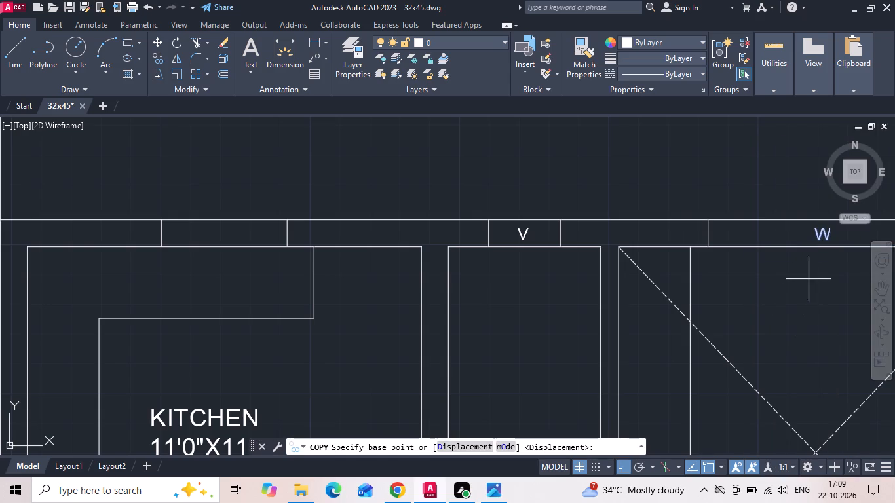
pyautogui.click(809, 279)
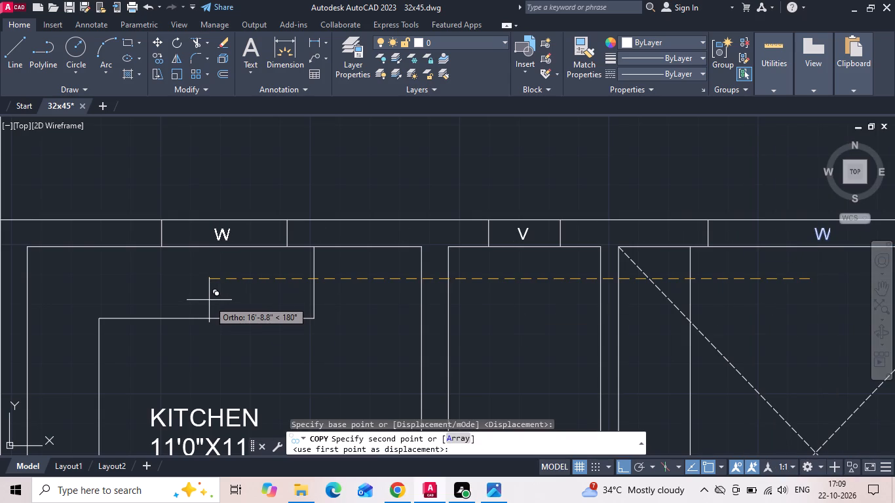
pyautogui.click(211, 297)
pyautogui.press('Escape')
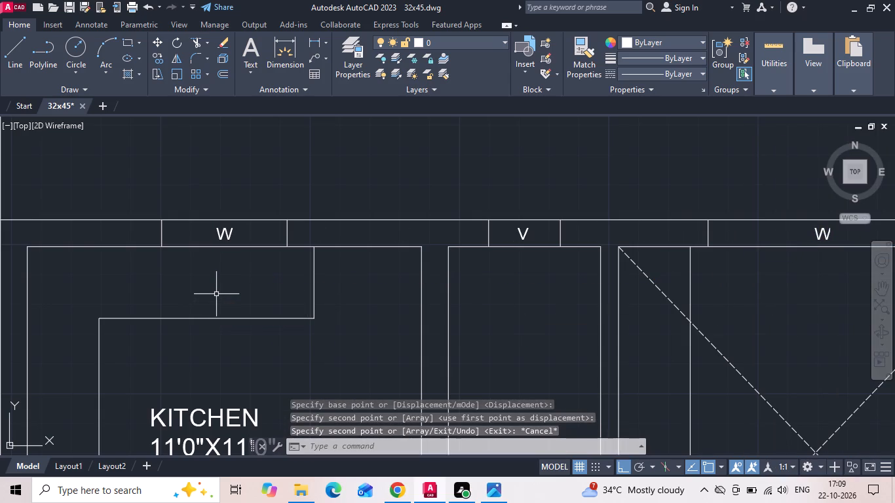
# Save the drawing with all window and ventilator labels in place.
pyautogui.hotkey('ctrl', 's')
pyautogui.hotkey('ctrl', 's')
pyautogui.hotkey('ctrl', 's')
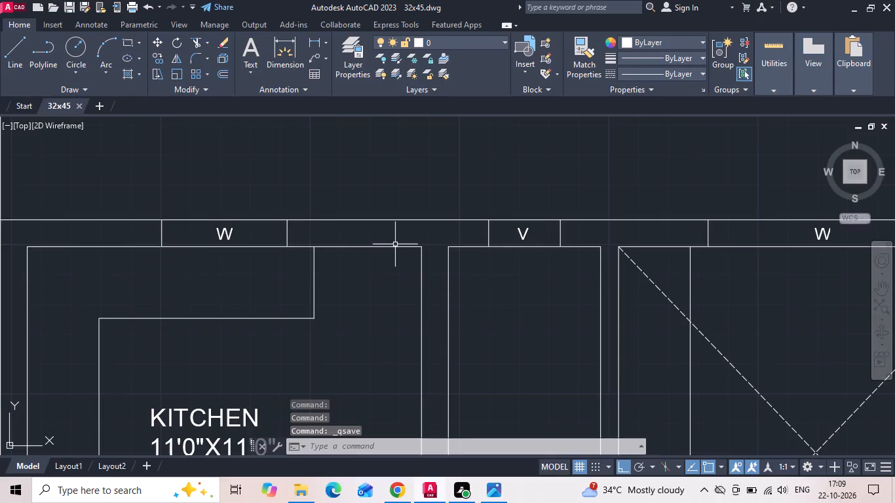
pyautogui.scroll(-3, 407, 236)
pyautogui.moveTo(404, 270); pyautogui.dragTo(434, 209, button='middle')
pyautogui.scroll(-1, 472, 244)
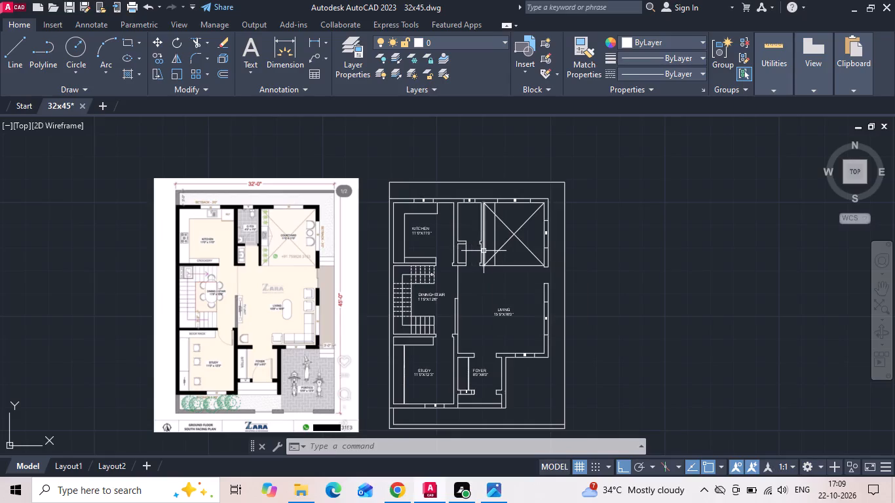
pyautogui.hotkey('ctrl', 's')
pyautogui.hotkey('ctrl', 's')
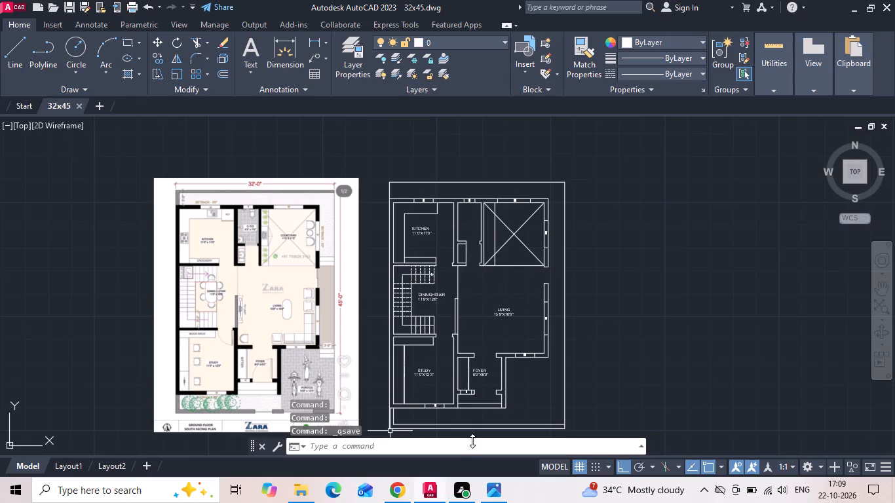
pyautogui.hotkey('ctrl', 's')
pyautogui.hotkey('ctrl', 's')
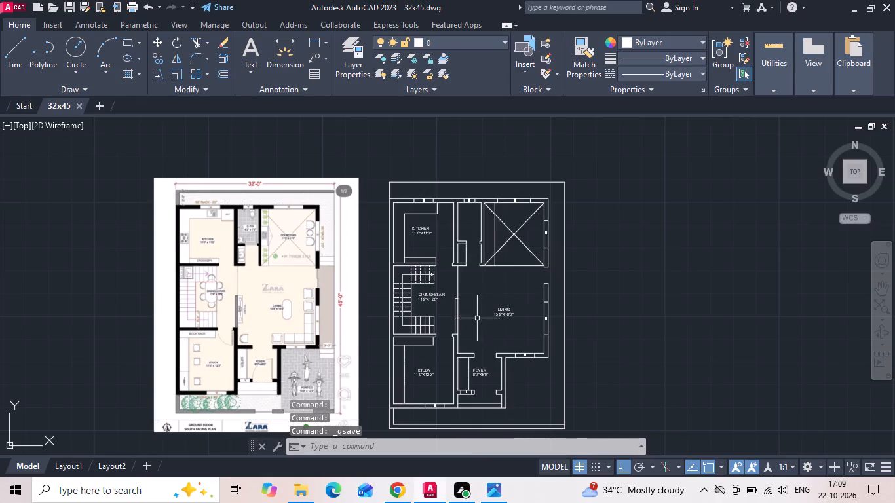
# Insert the imperial door component from the Tool Palettes between the dining and living areas, then close the palettes.
pyautogui.scroll(1, 466, 253)
pyautogui.moveTo(486, 245); pyautogui.dragTo(506, 231, button='middle')
pyautogui.scroll(2, 174, 203)
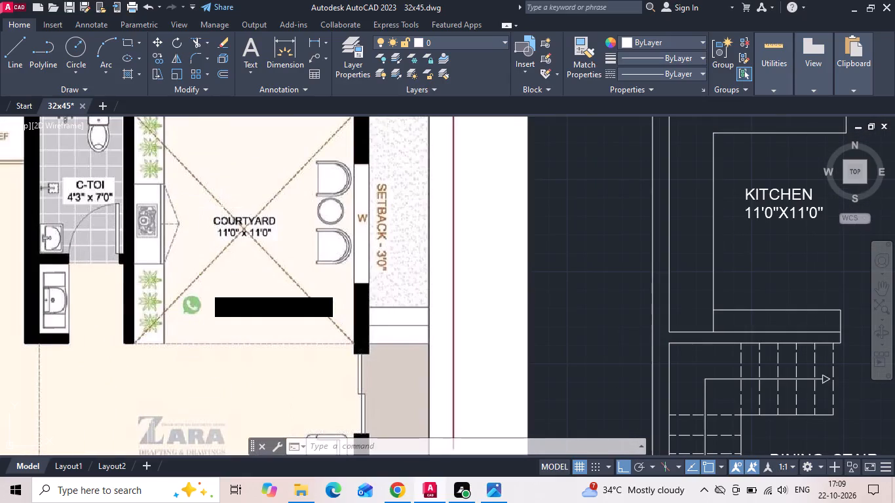
pyautogui.scroll(-2, 226, 199)
pyautogui.moveTo(214, 297); pyautogui.dragTo(210, 258, button='middle')
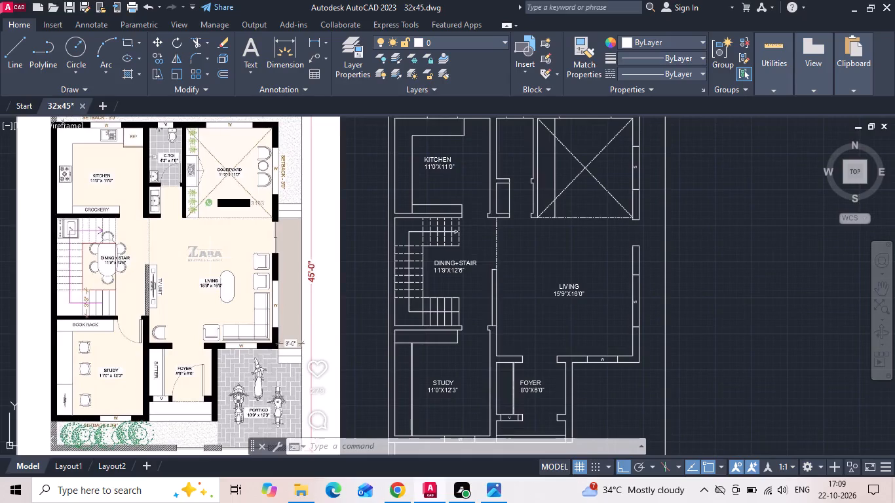
pyautogui.write('TP')
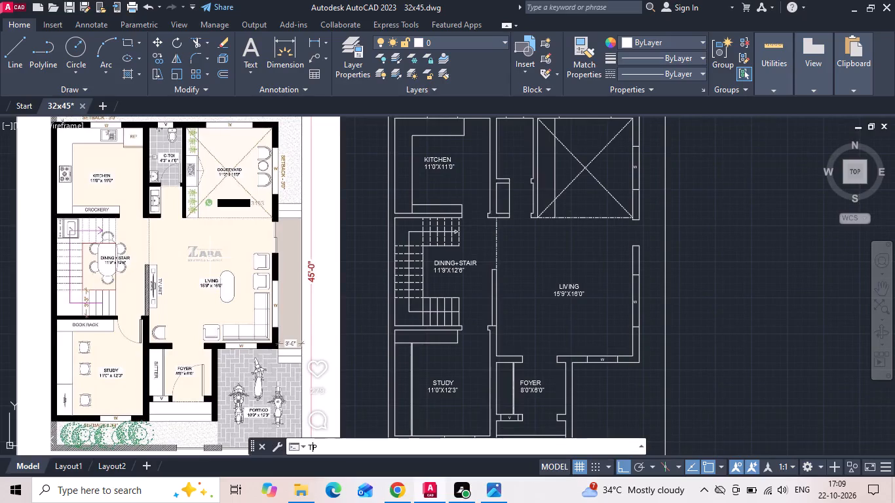
pyautogui.press('space')
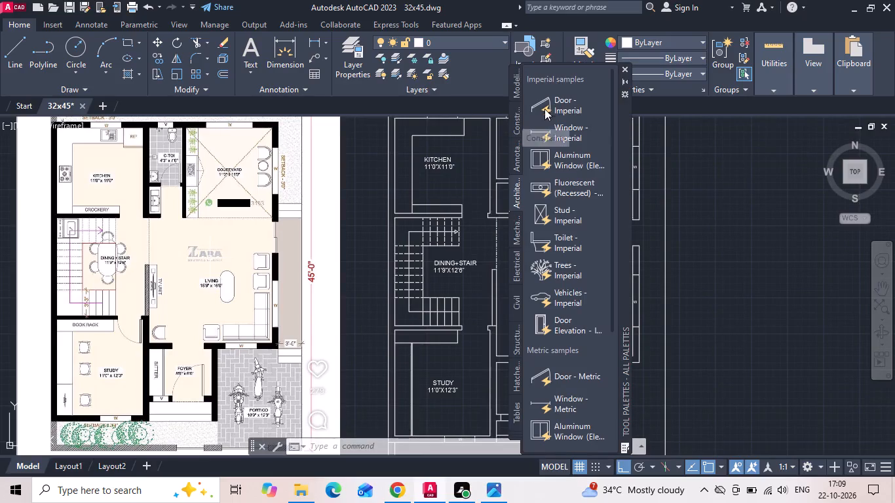
pyautogui.moveTo(545, 108); pyautogui.dragTo(487, 251)
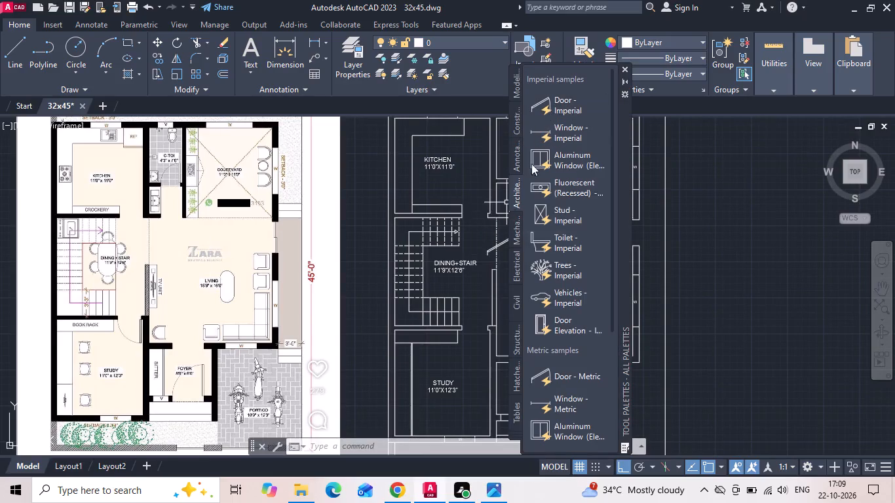
pyautogui.click(626, 67)
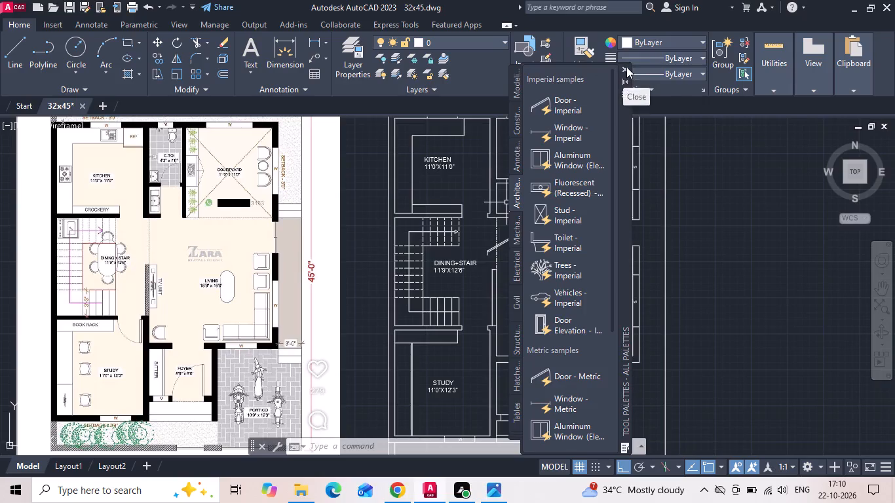
# Set the inserted door block's opening angle to 90 degrees.
pyautogui.scroll(2, 496, 236)
pyautogui.click(510, 255)
pyautogui.rightClick(510, 255)
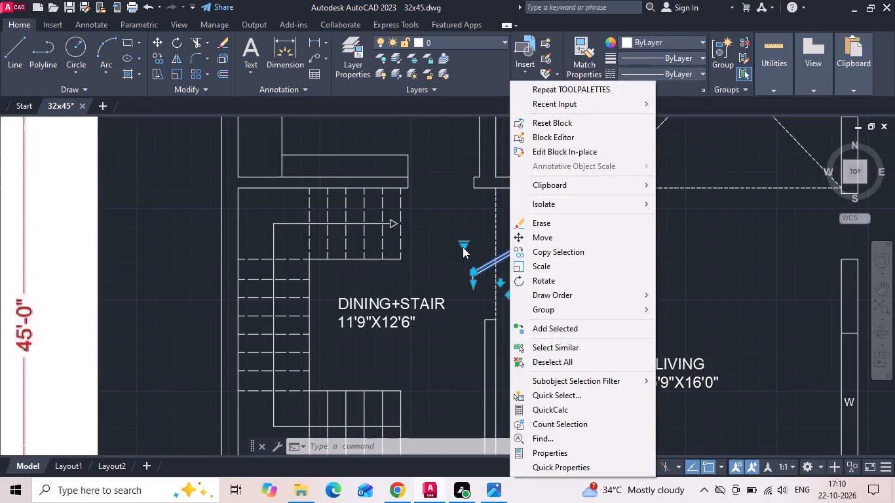
pyautogui.click(463, 242)
pyautogui.click(484, 295)
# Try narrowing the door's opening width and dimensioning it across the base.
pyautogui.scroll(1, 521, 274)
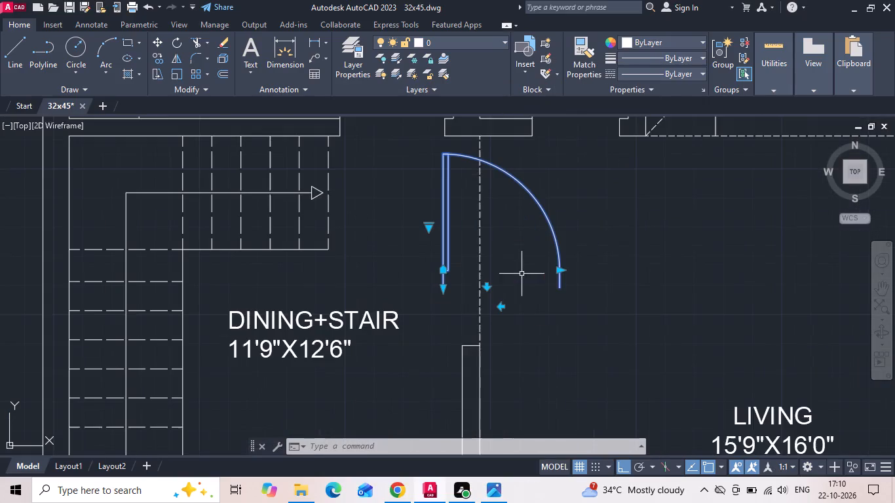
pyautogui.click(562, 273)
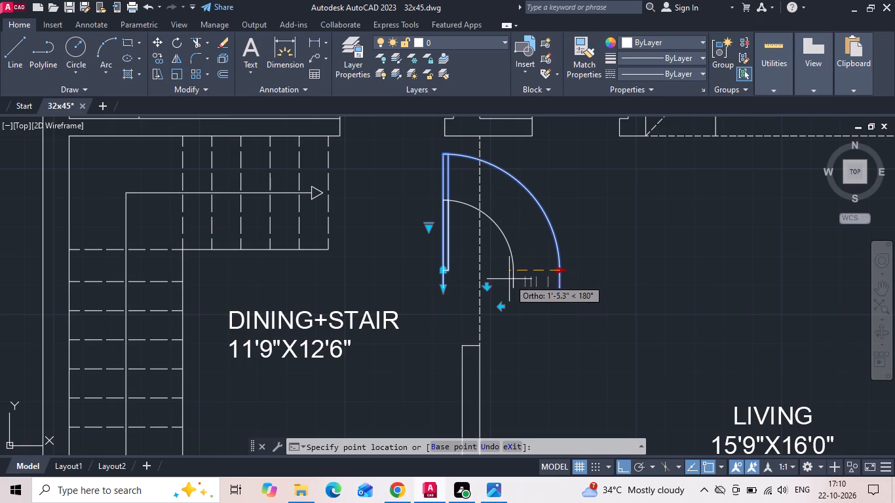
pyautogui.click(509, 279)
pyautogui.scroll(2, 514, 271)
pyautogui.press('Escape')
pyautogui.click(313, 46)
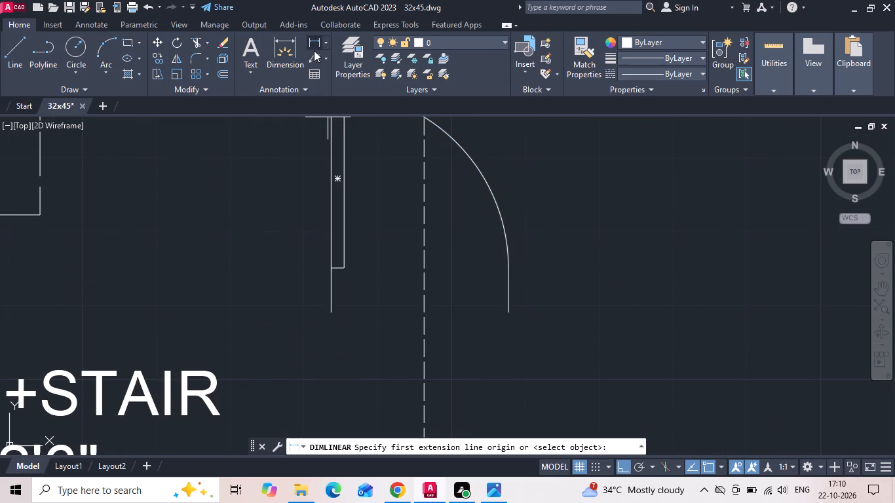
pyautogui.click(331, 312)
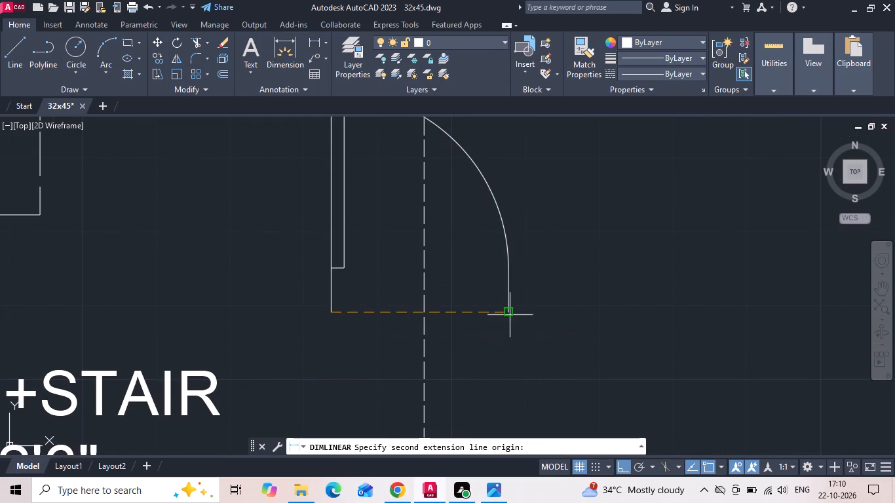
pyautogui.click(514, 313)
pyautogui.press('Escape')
# Widen the door to 2'-4" and add a linear dimension across its base.
pyautogui.moveTo(503, 301); pyautogui.dragTo(501, 295)
pyautogui.click(491, 281)
pyautogui.click(505, 305)
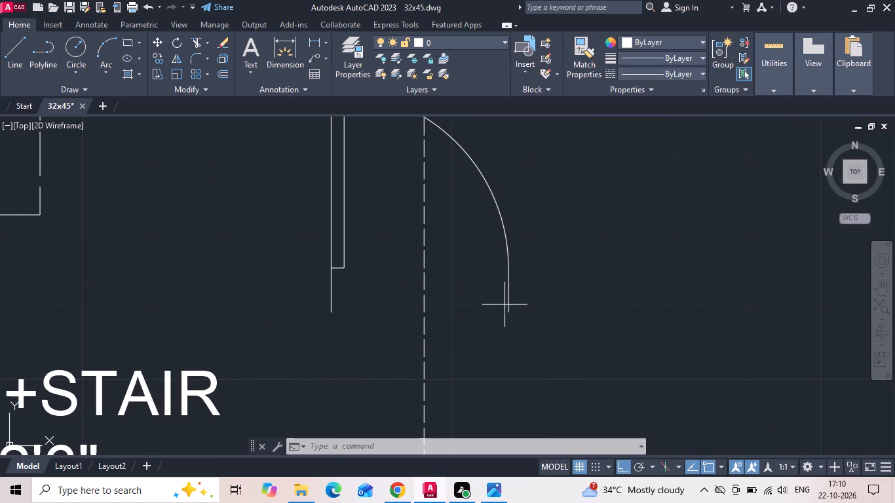
pyautogui.click(511, 316)
pyautogui.click(509, 305)
pyautogui.moveTo(512, 267); pyautogui.dragTo(518, 268)
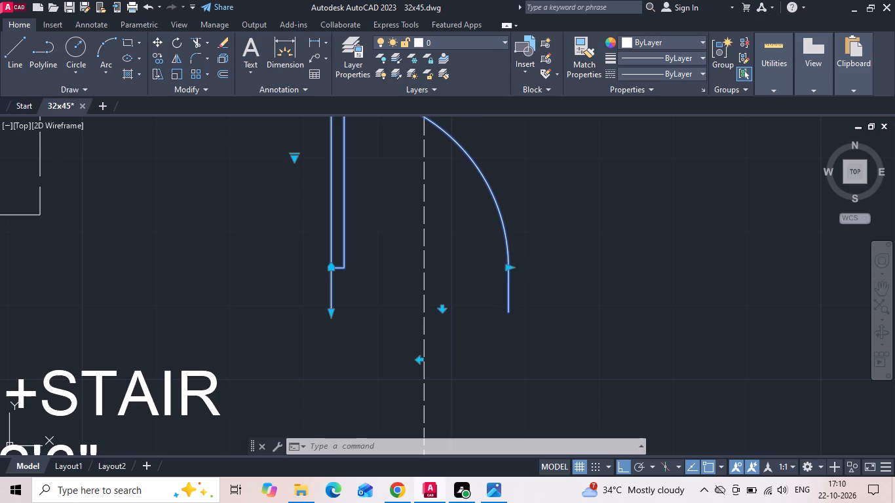
pyautogui.click(541, 269)
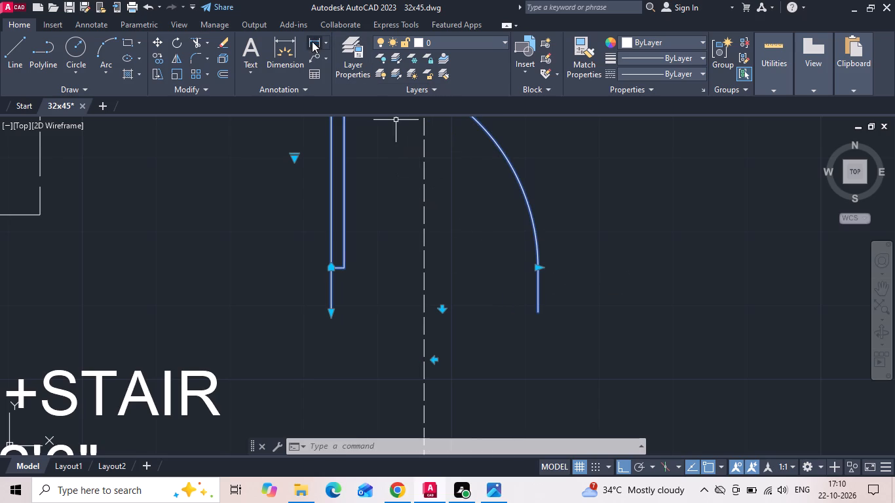
pyautogui.click(312, 42)
pyautogui.click(330, 310)
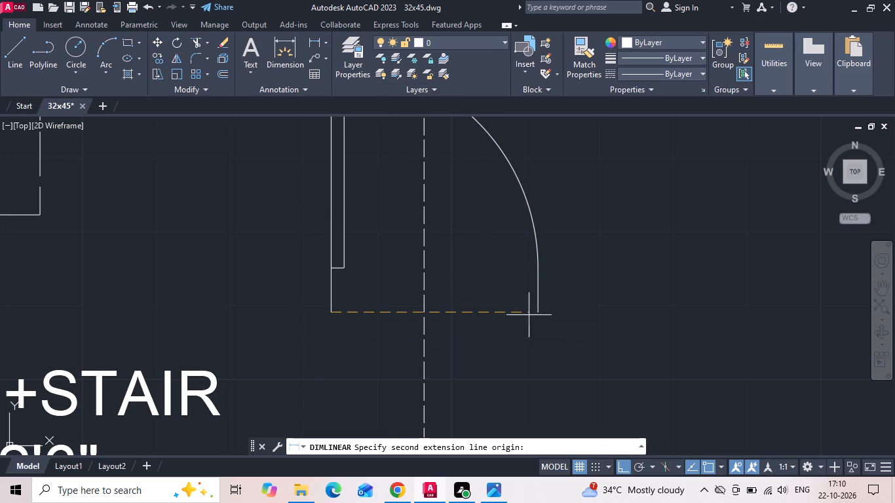
pyautogui.click(537, 312)
pyautogui.moveTo(537, 312); pyautogui.dragTo(530, 346)
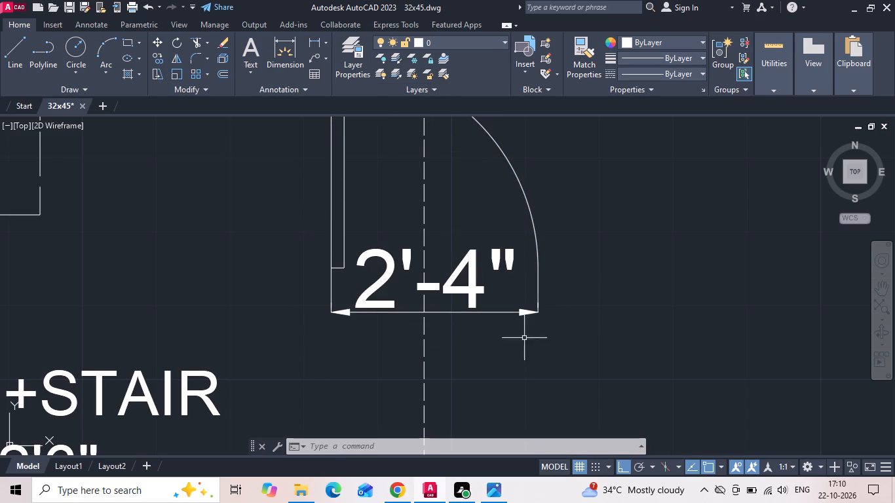
# Stretch the dimensioned door's opening width to 2'-6".
pyautogui.click(554, 261)
pyautogui.click(515, 223)
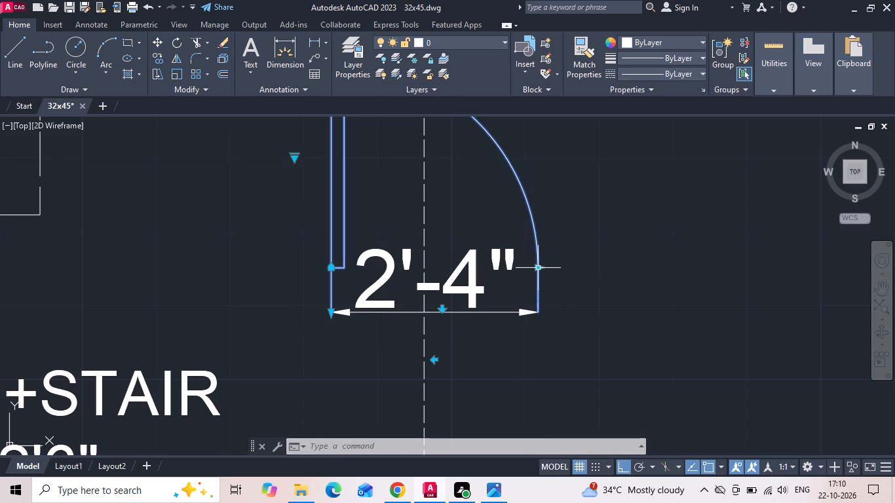
pyautogui.click(535, 269)
pyautogui.click(550, 272)
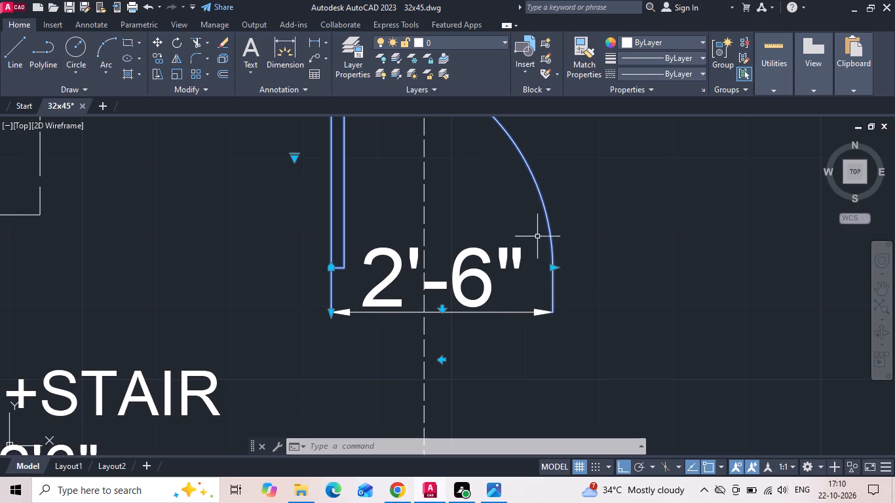
# Copy the 2'-6" door horizontally to the right, into the living area.
pyautogui.rightClick(560, 198)
pyautogui.click(582, 248)
pyautogui.moveTo(501, 232); pyautogui.dragTo(547, 232)
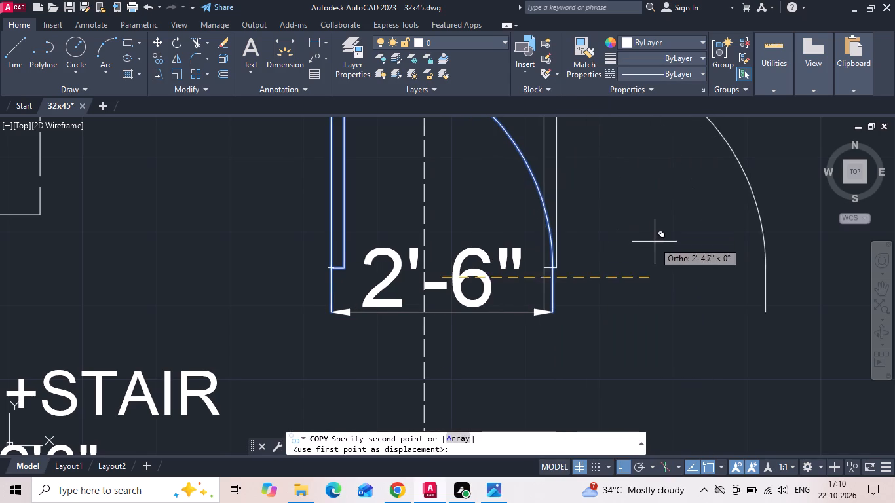
pyautogui.moveTo(655, 243); pyautogui.dragTo(462, 232, button='middle')
pyautogui.click(554, 244)
pyautogui.press('Escape')
# Widen the copied door to 3' and add a linear dimension just below its base.
pyautogui.click(672, 282)
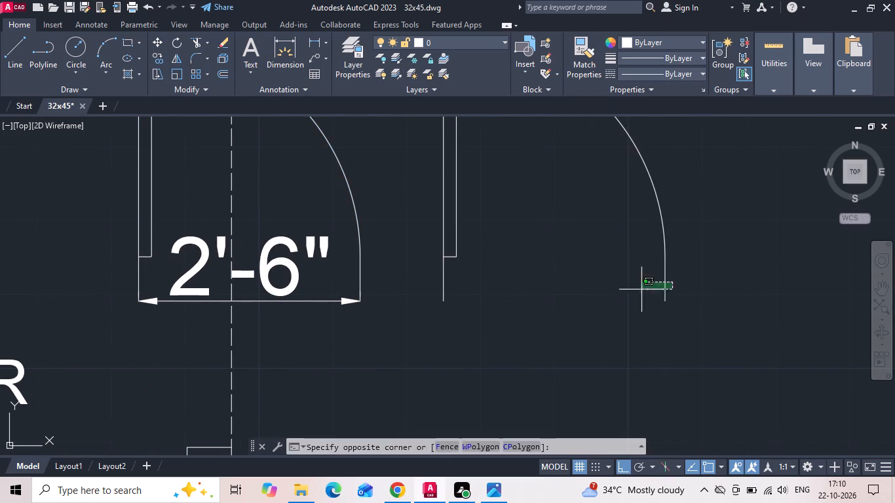
pyautogui.click(632, 290)
pyautogui.click(667, 257)
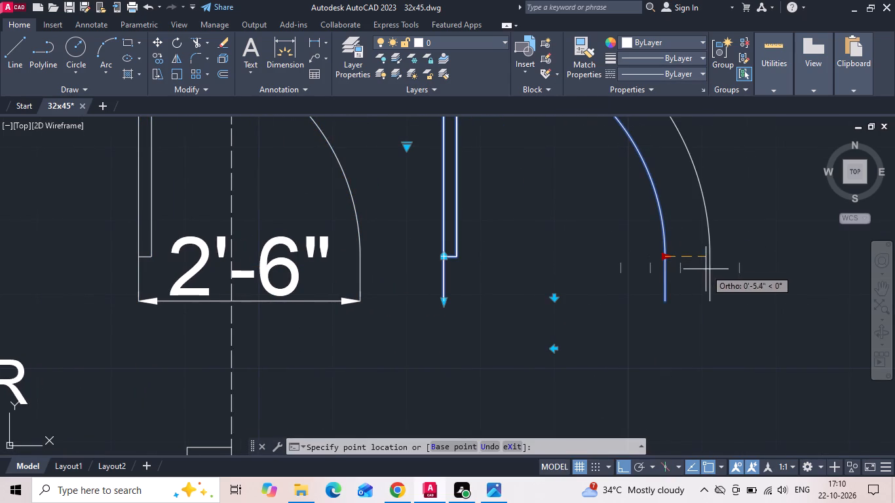
pyautogui.click(714, 281)
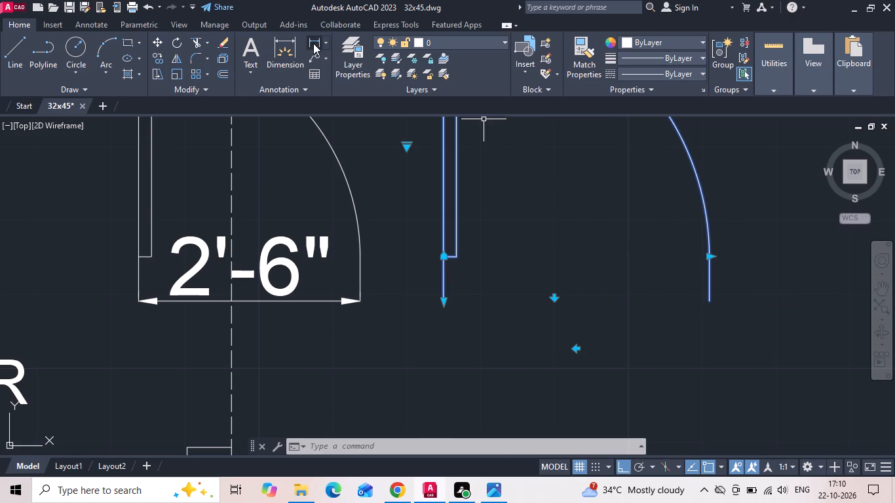
pyautogui.click(313, 43)
pyautogui.moveTo(442, 303); pyautogui.dragTo(448, 307)
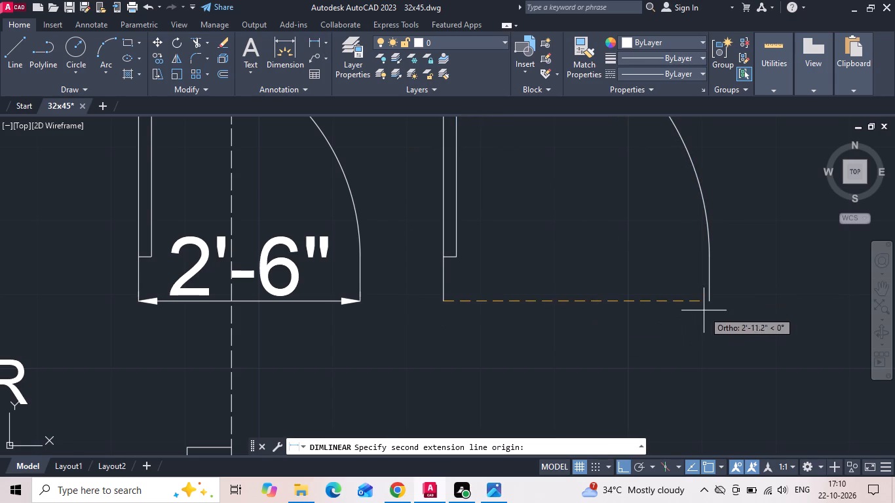
pyautogui.click(712, 302)
pyautogui.click(684, 324)
# Copy the 3' door horizontally to the right, leaving its dimension out of the copy.
pyautogui.scroll(-2, 460, 328)
pyautogui.moveTo(592, 253); pyautogui.dragTo(584, 256)
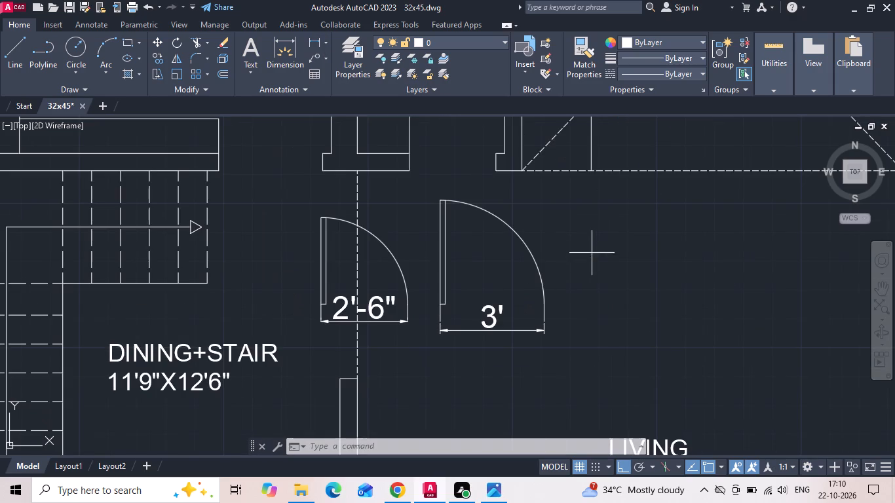
pyautogui.moveTo(584, 256); pyautogui.dragTo(557, 262)
pyautogui.click(517, 264)
pyautogui.rightClick(516, 263)
pyautogui.click(568, 247)
pyautogui.click(520, 279)
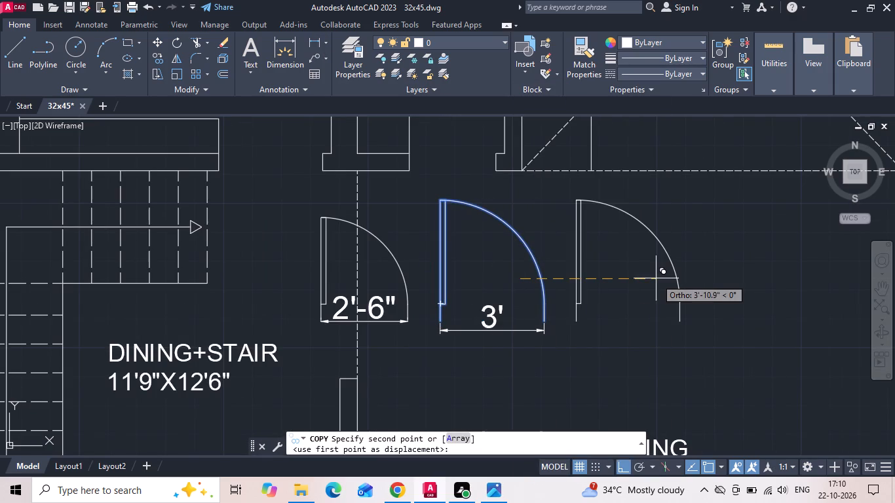
pyautogui.click(668, 277)
pyautogui.press('Escape')
pyautogui.moveTo(689, 314); pyautogui.dragTo(468, 316, button='middle')
pyautogui.press('Escape')
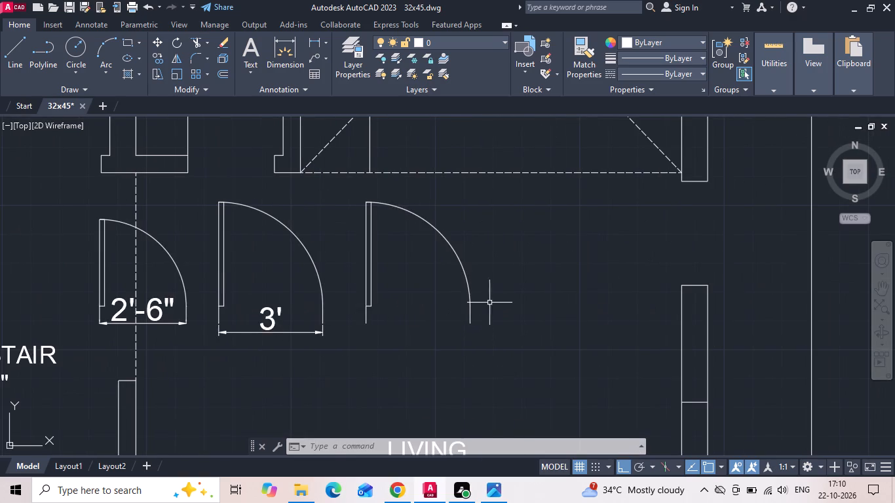
# Widen the third door to 3'-4" and add a linear dimension just below its base.
pyautogui.moveTo(510, 291); pyautogui.dragTo(472, 317)
pyautogui.click(467, 324)
pyautogui.scroll(1, 465, 326)
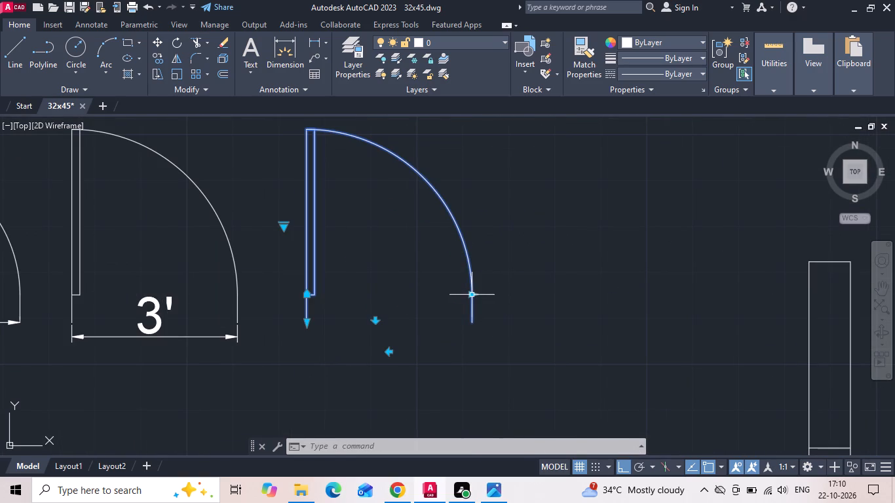
pyautogui.click(471, 293)
pyautogui.click(625, 290)
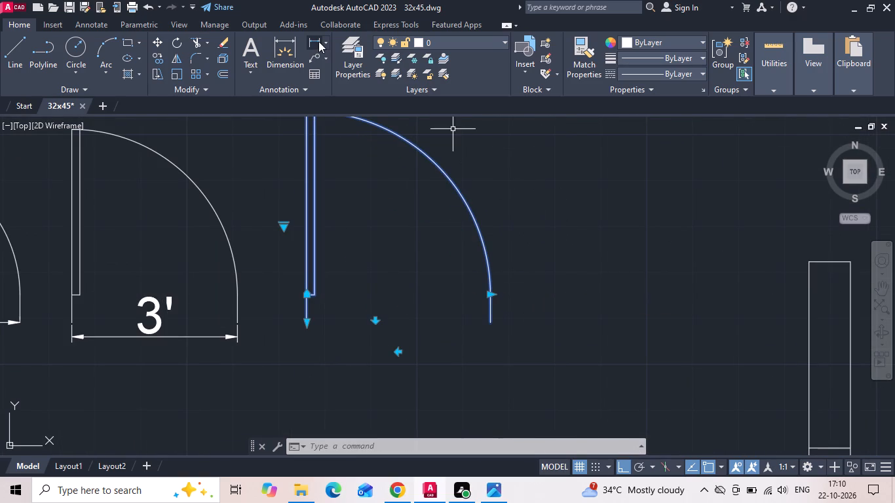
pyautogui.click(315, 41)
pyautogui.click(307, 326)
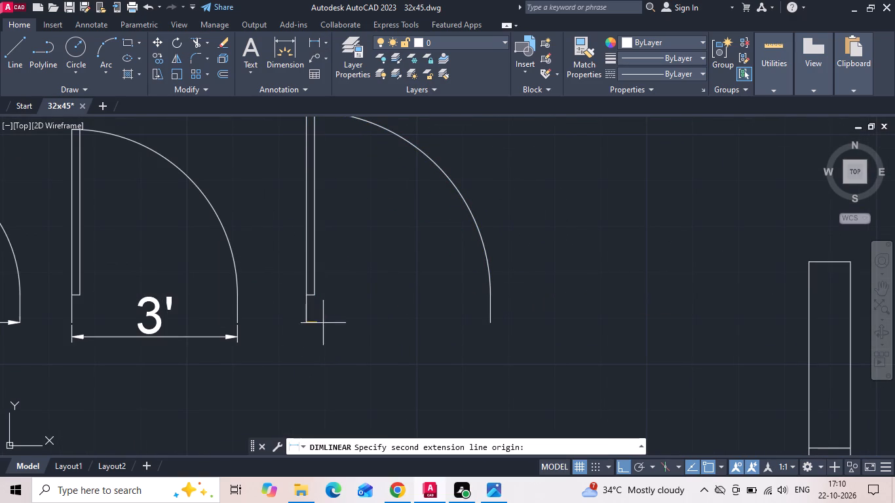
pyautogui.click(493, 322)
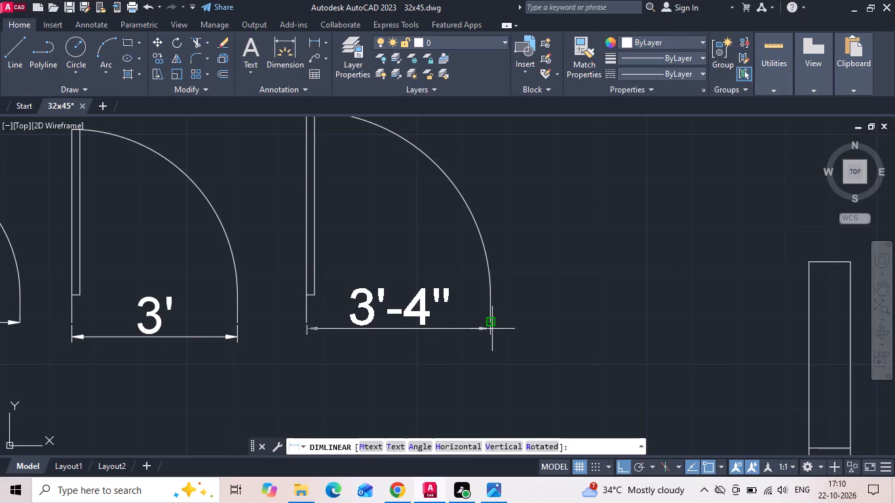
pyautogui.click(492, 329)
# Check the width of the foyer's entrance door opening on the reference image with a linear dimension.
pyautogui.scroll(-2, 486, 321)
pyautogui.scroll(-2, 626, 257)
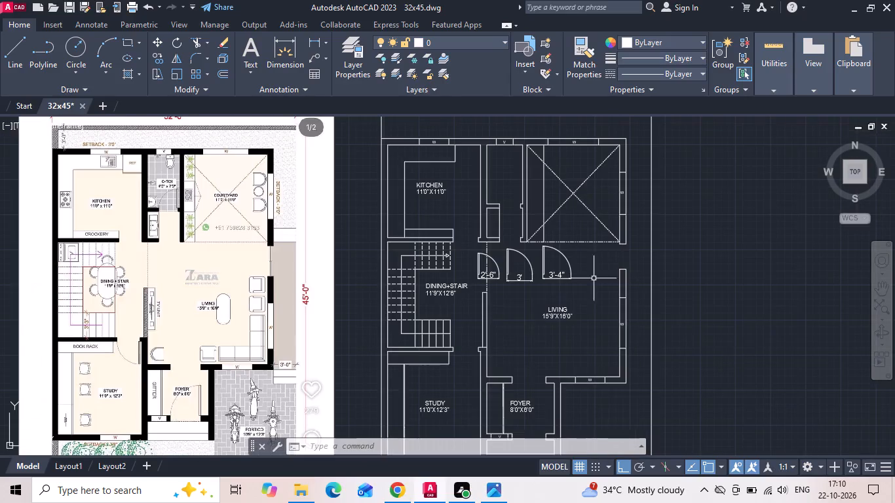
pyautogui.press('Escape')
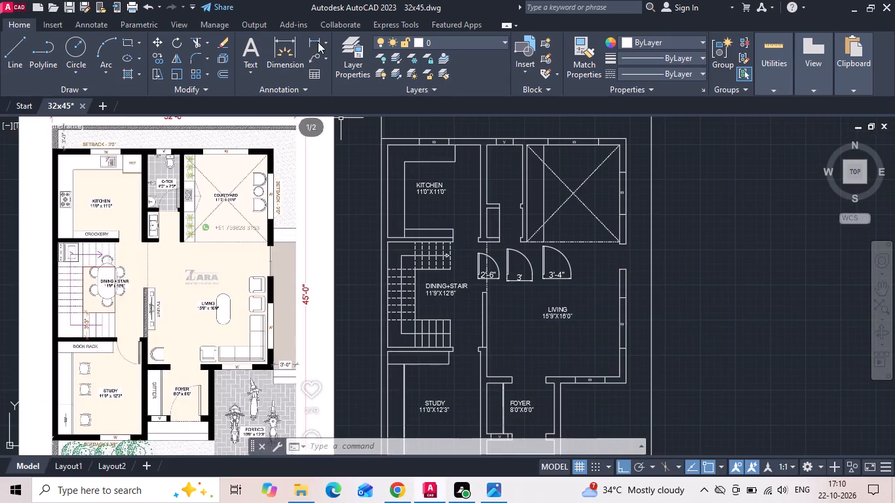
pyautogui.click(315, 42)
pyautogui.moveTo(299, 233); pyautogui.dragTo(415, 136, button='middle')
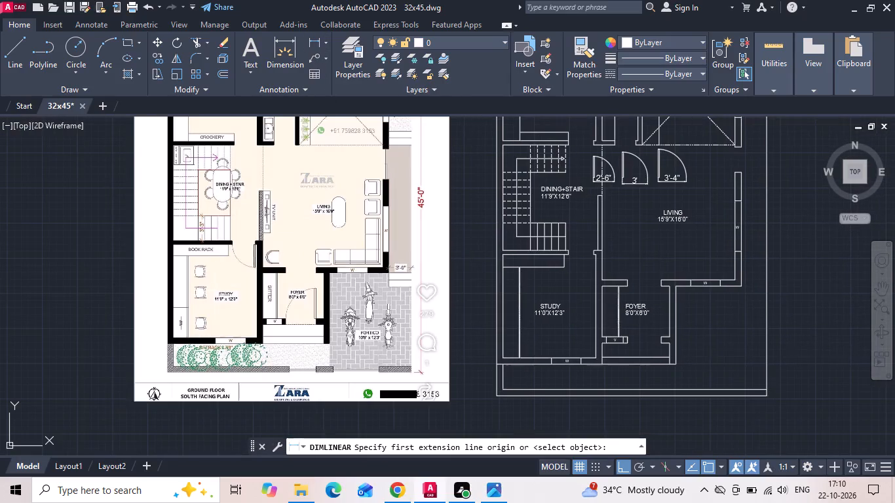
pyautogui.scroll(4, 273, 326)
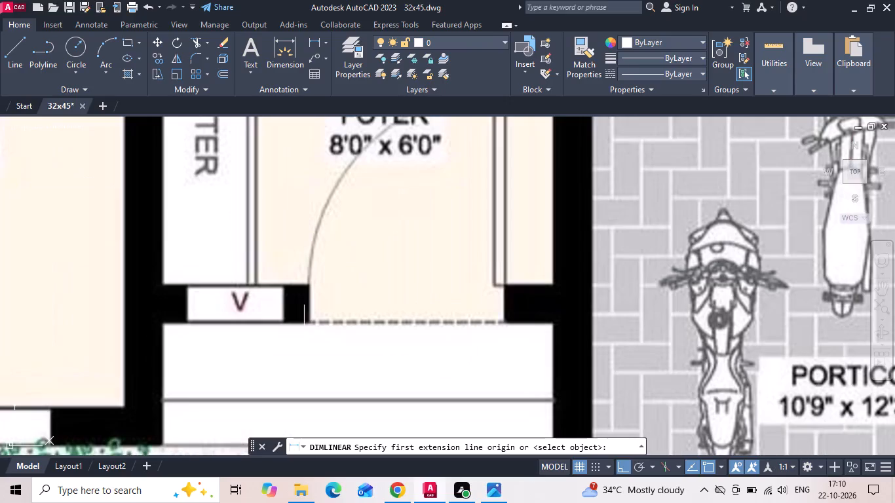
pyautogui.click(311, 322)
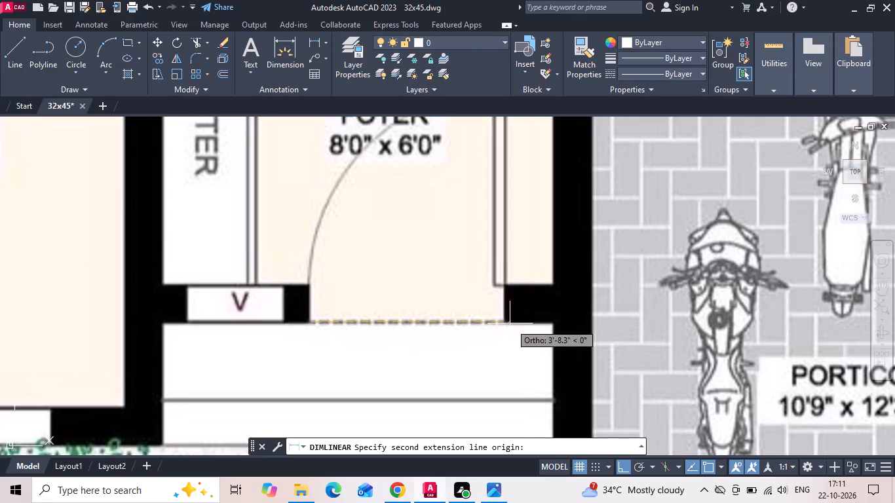
pyautogui.press('Escape')
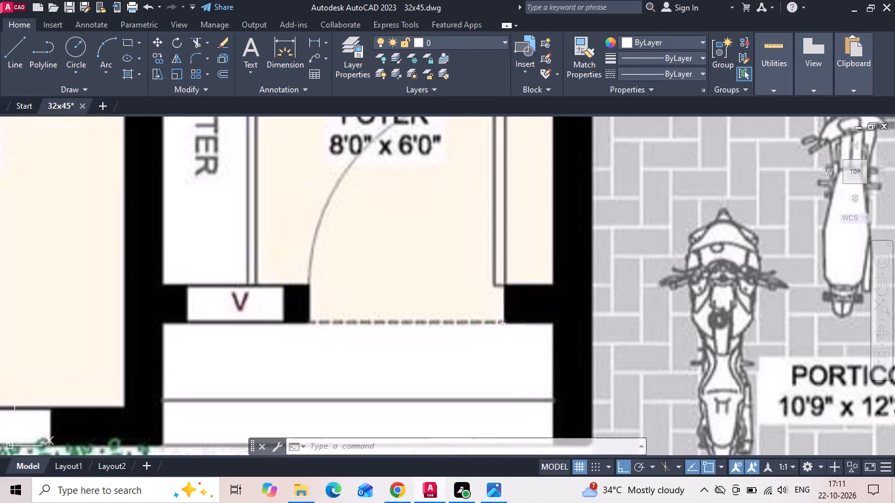
# Save the drawing.
pyautogui.hotkey('ctrl', 's')
# Explode the 3'-4" door block in the living area into separate objects.
pyautogui.scroll(-3, 392, 331)
pyautogui.scroll(-3, 351, 255)
pyautogui.scroll(2, 538, 213)
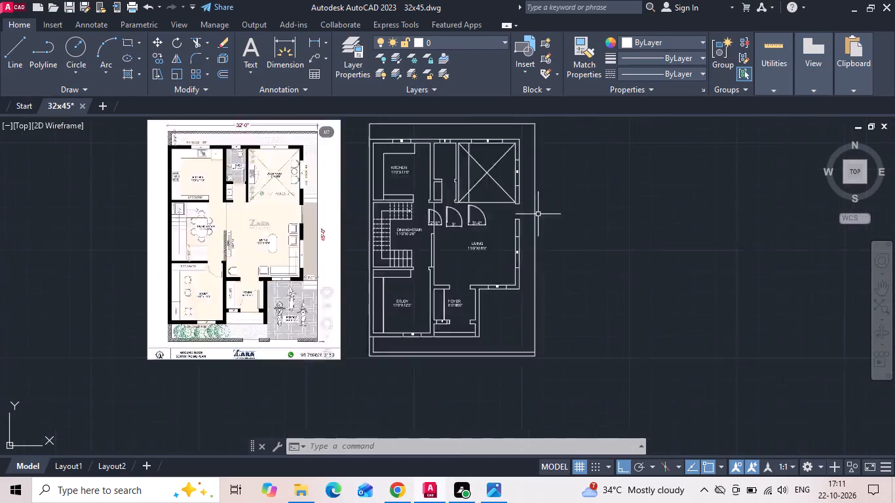
pyautogui.scroll(3, 455, 223)
pyautogui.moveTo(434, 194); pyautogui.dragTo(468, 242, button='middle')
pyautogui.write('X')
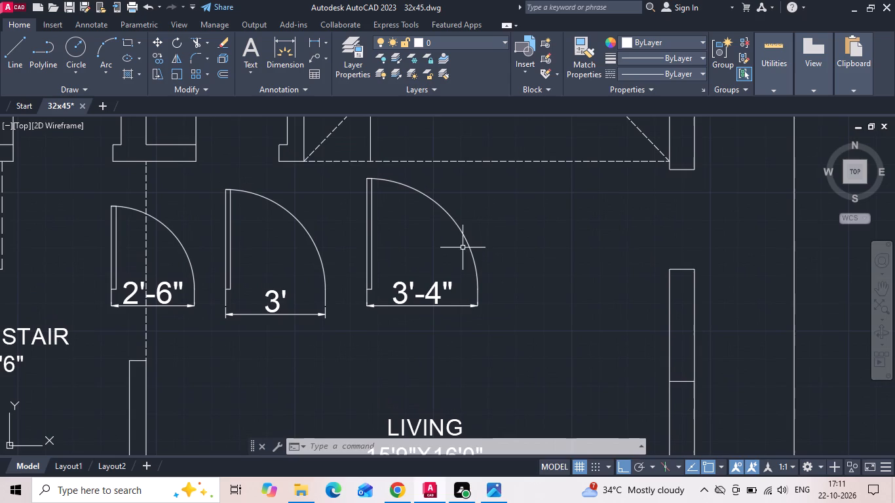
pyautogui.press('space')
pyautogui.moveTo(468, 236); pyautogui.dragTo(458, 246)
pyautogui.click(451, 249)
pyautogui.press('space')
# Move the short jamb line at the latch side of the 3'-4" door 2" outward, away from the hinge.
pyautogui.scroll(2, 475, 286)
pyautogui.press('Escape')
pyautogui.click(485, 310)
pyautogui.click(466, 317)
pyautogui.rightClick(463, 317)
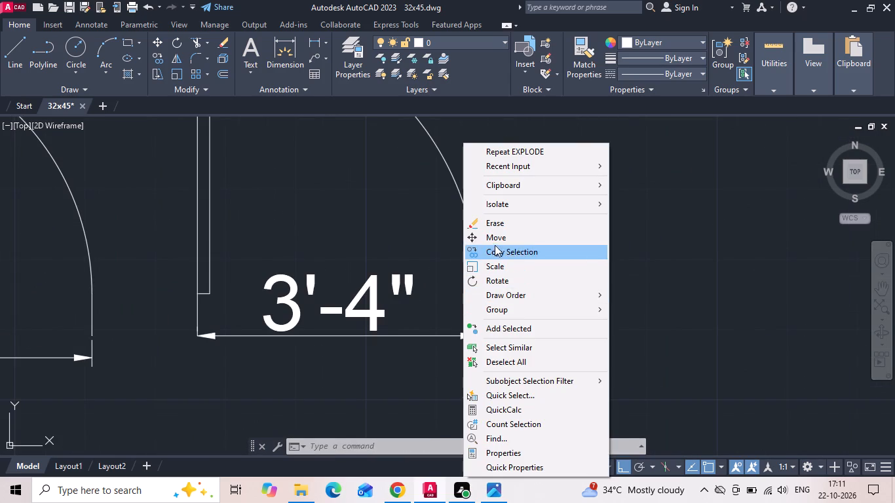
pyautogui.click(498, 244)
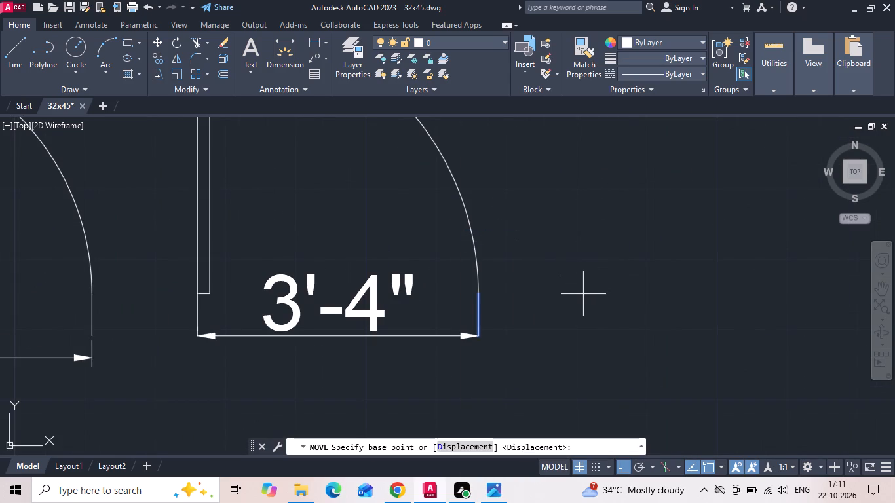
pyautogui.doubleClick(583, 294)
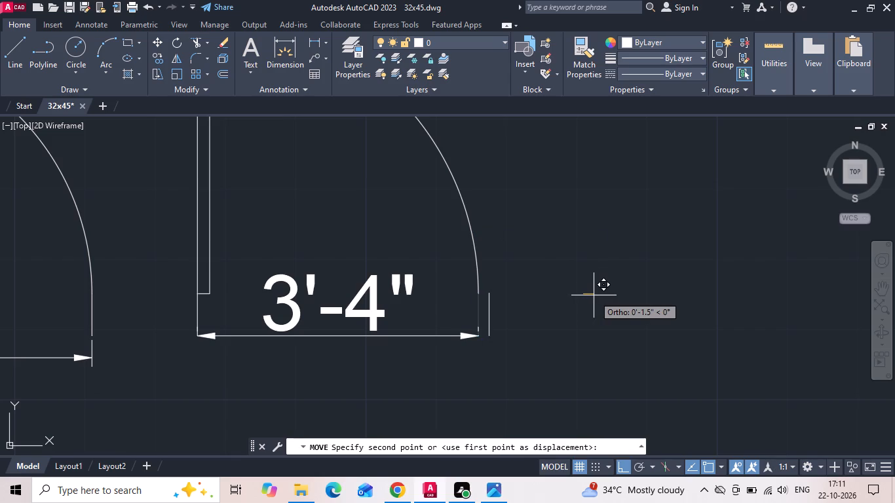
pyautogui.write('2')
pyautogui.press('space')
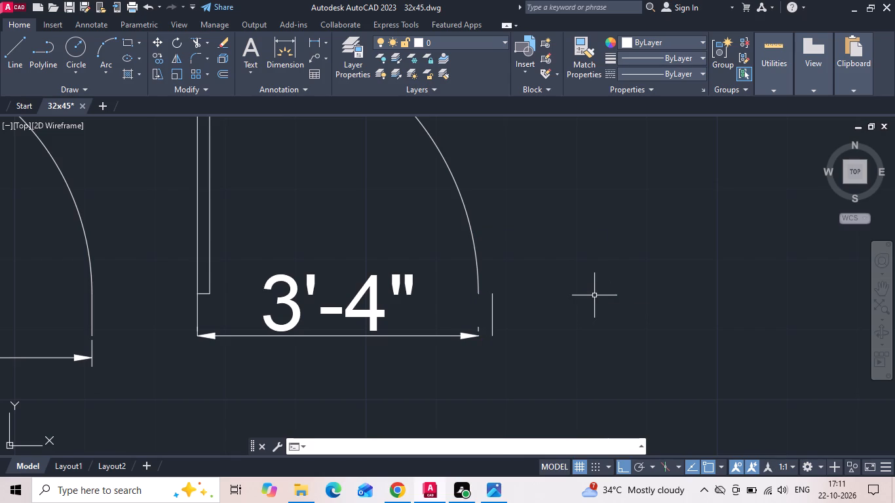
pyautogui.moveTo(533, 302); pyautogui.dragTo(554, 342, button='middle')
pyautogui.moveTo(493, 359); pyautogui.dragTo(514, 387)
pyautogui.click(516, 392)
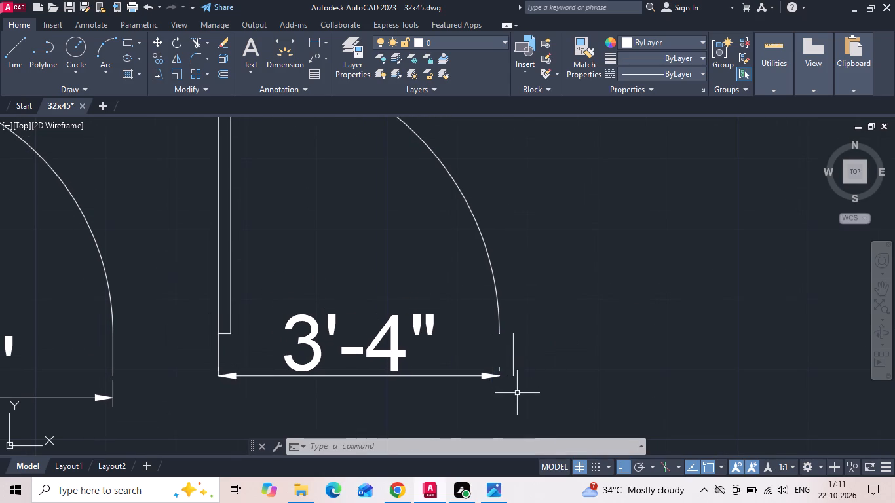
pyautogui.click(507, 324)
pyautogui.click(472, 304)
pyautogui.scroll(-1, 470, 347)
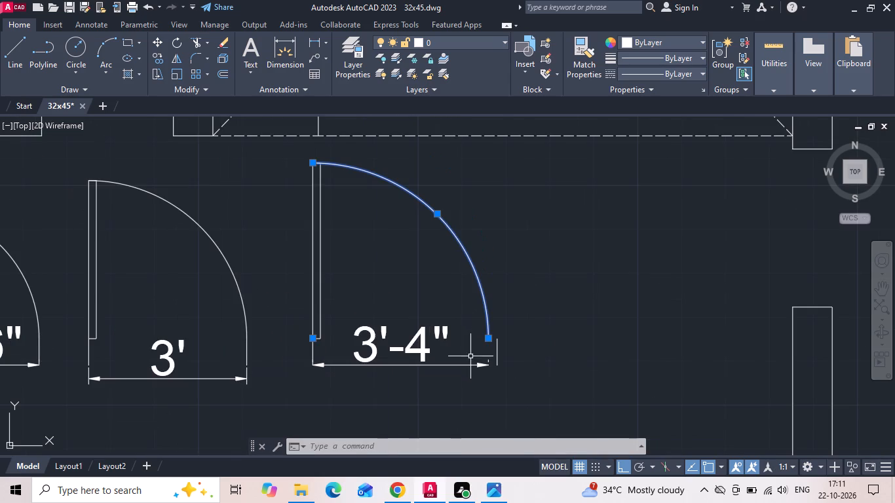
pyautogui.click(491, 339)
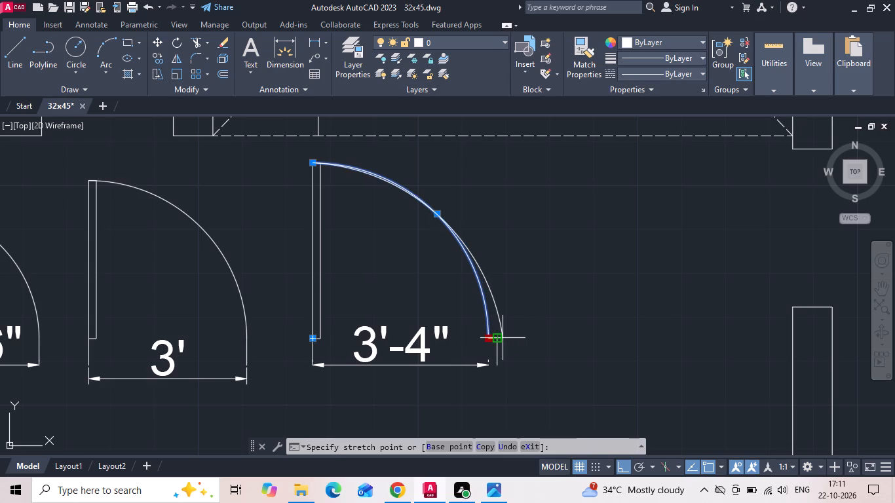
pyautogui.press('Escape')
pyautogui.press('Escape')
# Draw a quarter-circle start-center-end arc from the moved jamb line's upper end, centred on the door leaf's lower hinge corner.
pyautogui.click(107, 73)
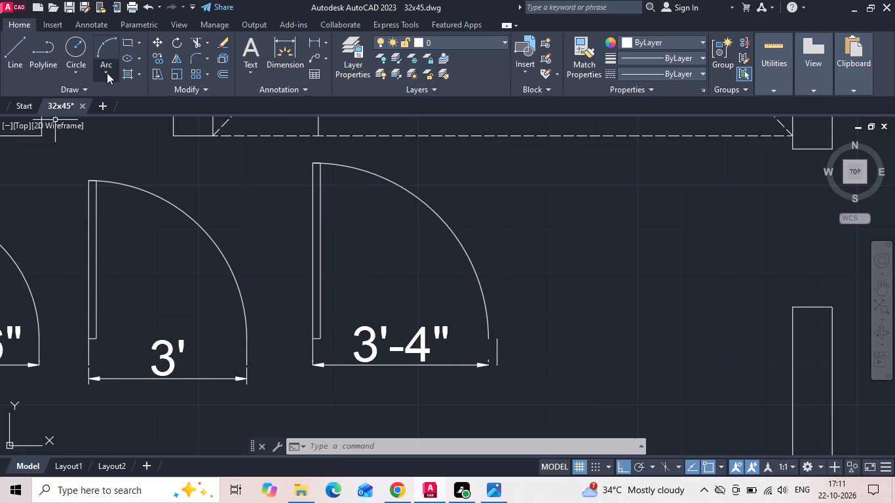
pyautogui.click(123, 127)
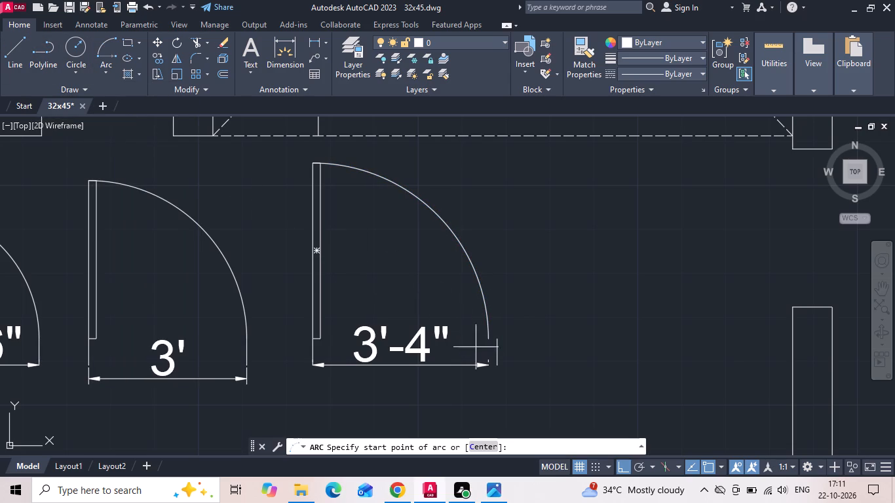
pyautogui.click(494, 339)
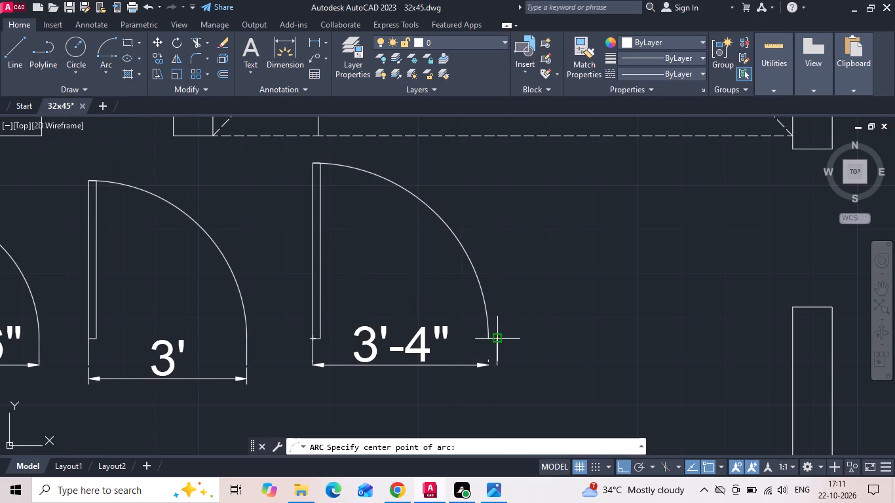
pyautogui.click(309, 341)
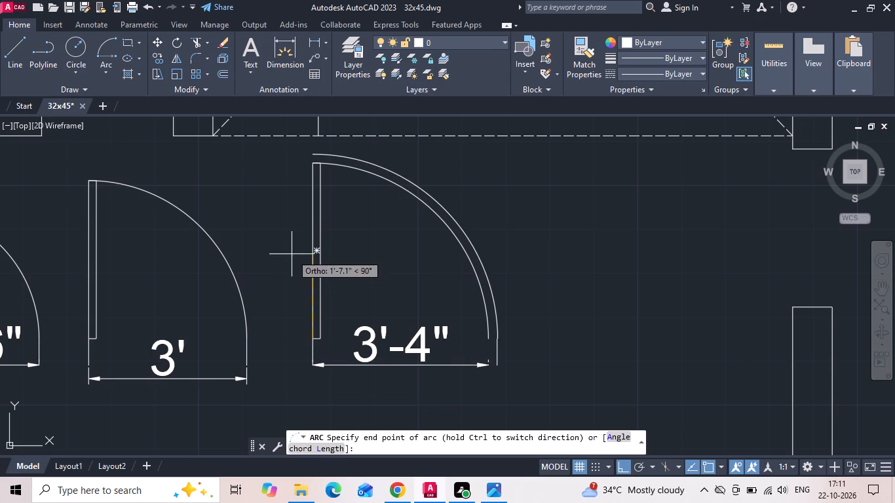
pyautogui.click(283, 244)
# Stretch the top edge of the door leaf 2" upward to meet the new swing arc.
pyautogui.click(356, 166)
pyautogui.click(344, 198)
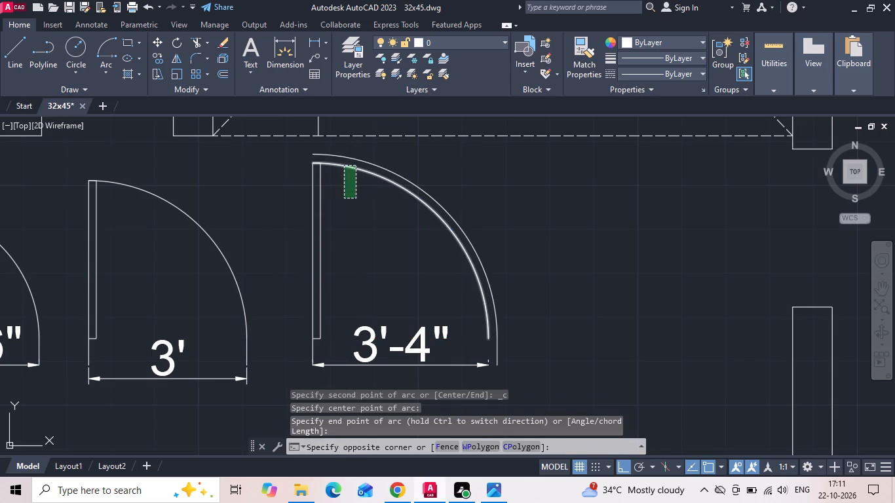
pyautogui.scroll(2, 317, 128)
pyautogui.scroll(3, 305, 196)
pyautogui.press('Escape')
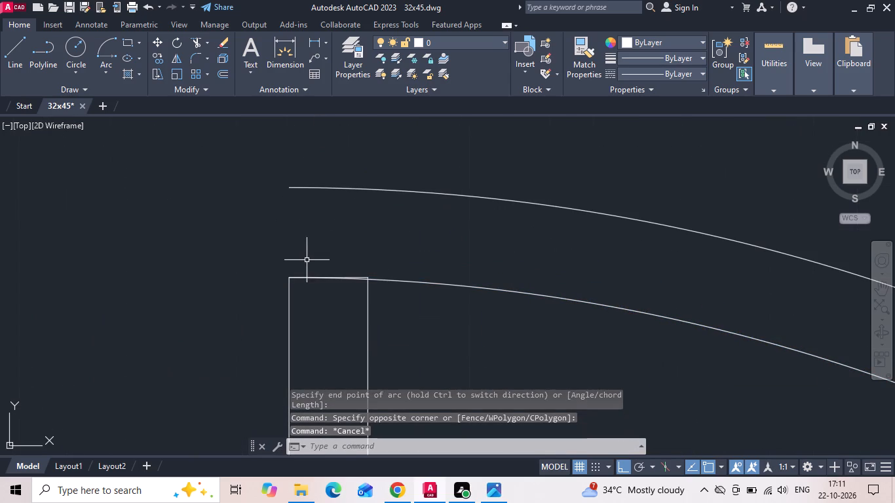
pyautogui.click(356, 277)
pyautogui.press('Escape')
pyautogui.click(371, 322)
pyautogui.click(330, 327)
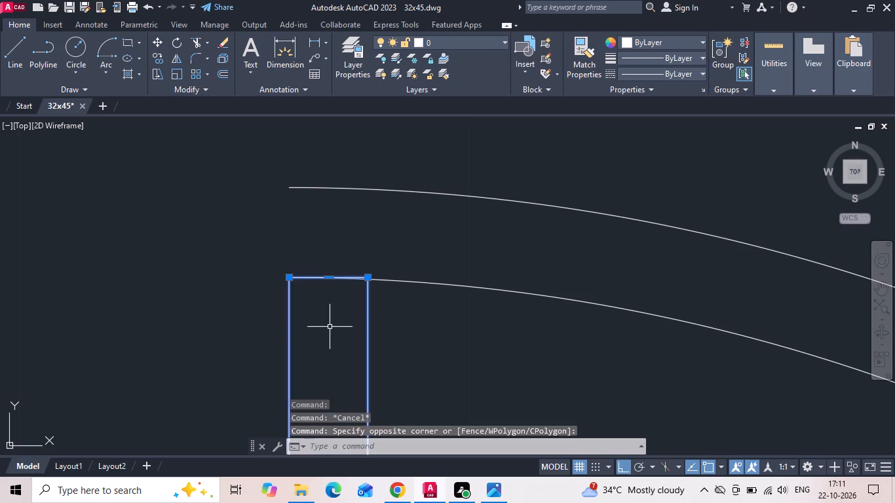
pyautogui.click(330, 278)
pyautogui.write('2')
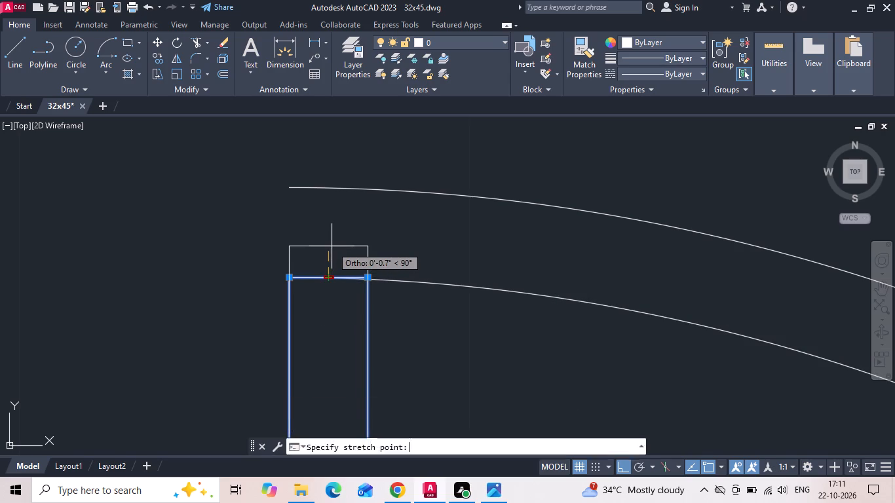
pyautogui.press('space')
pyautogui.press('Escape')
# Delete the old inner swing arc of the third door and save the drawing.
pyautogui.moveTo(430, 269); pyautogui.dragTo(399, 314)
pyautogui.click(395, 320)
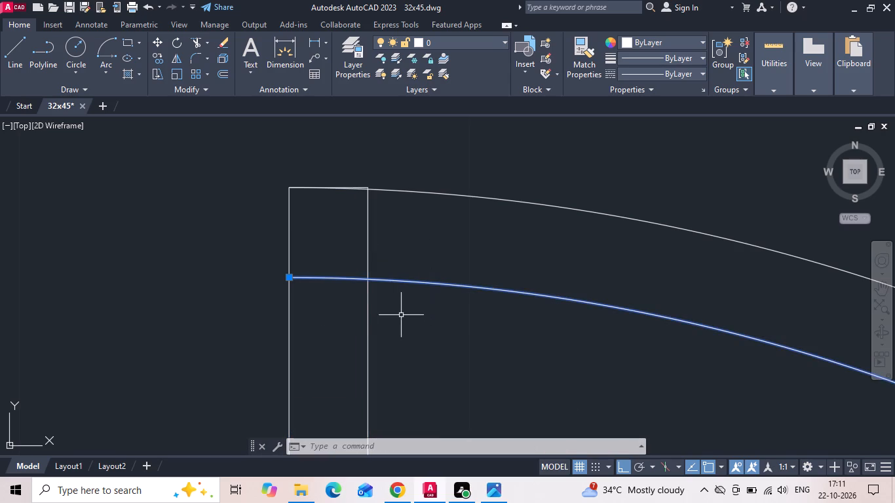
pyautogui.press('Delete')
pyautogui.scroll(-2, 369, 210)
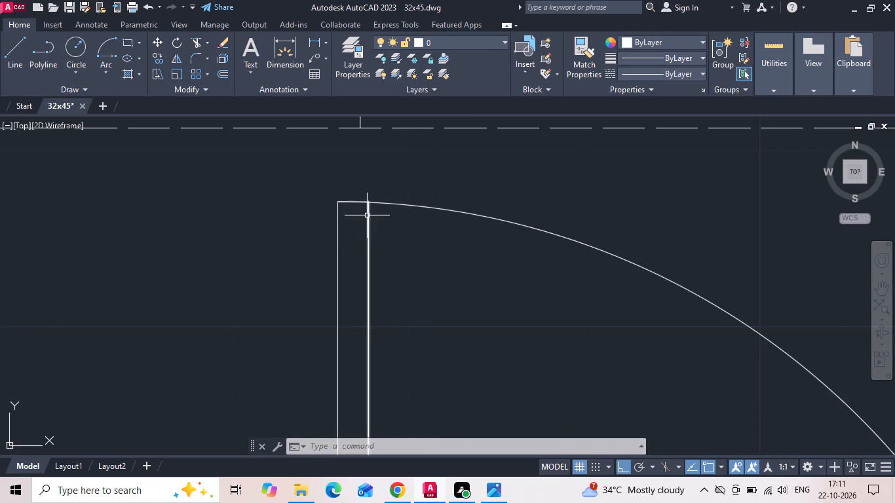
pyautogui.hotkey('ctrl', 's')
pyautogui.hotkey('ctrl', 's')
pyautogui.hotkey('ctrl', 's')
# Delete the 3'-4" dimension below the widened door.
pyautogui.scroll(-2, 367, 219)
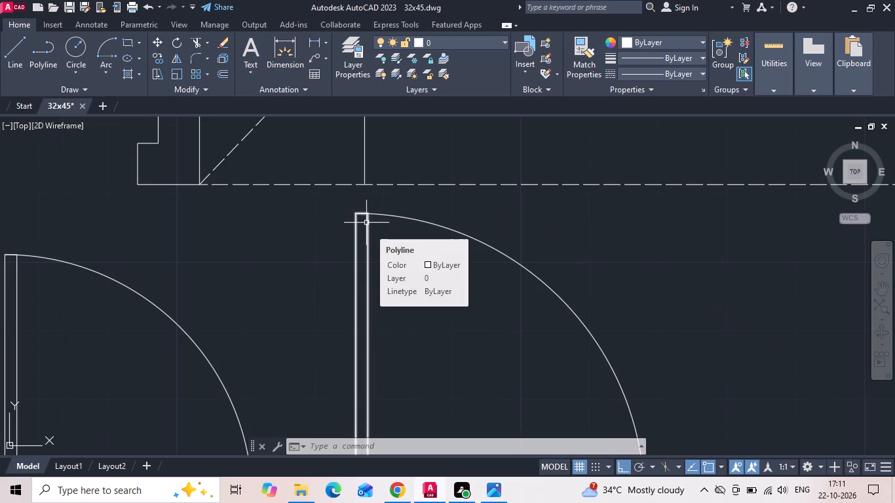
pyautogui.scroll(-1, 366, 223)
pyautogui.moveTo(414, 286); pyautogui.dragTo(422, 265, button='middle')
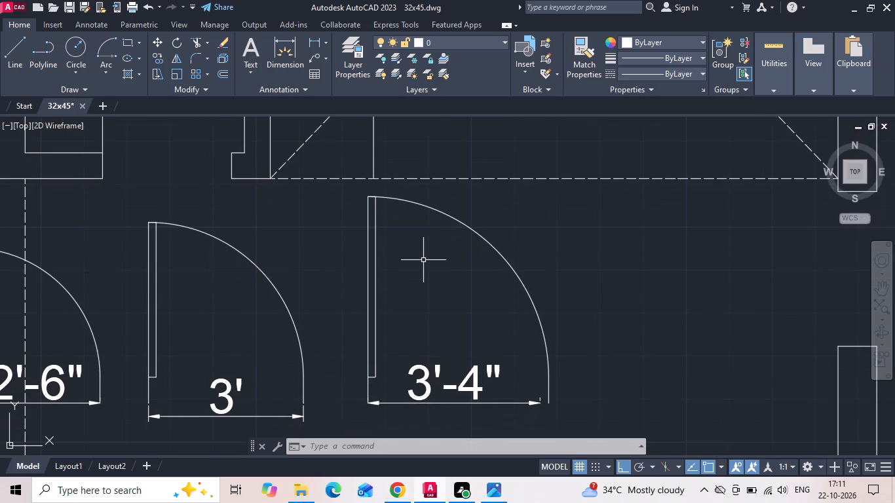
pyautogui.moveTo(445, 382); pyautogui.dragTo(439, 394)
pyautogui.click(413, 407)
pyautogui.press('Delete')
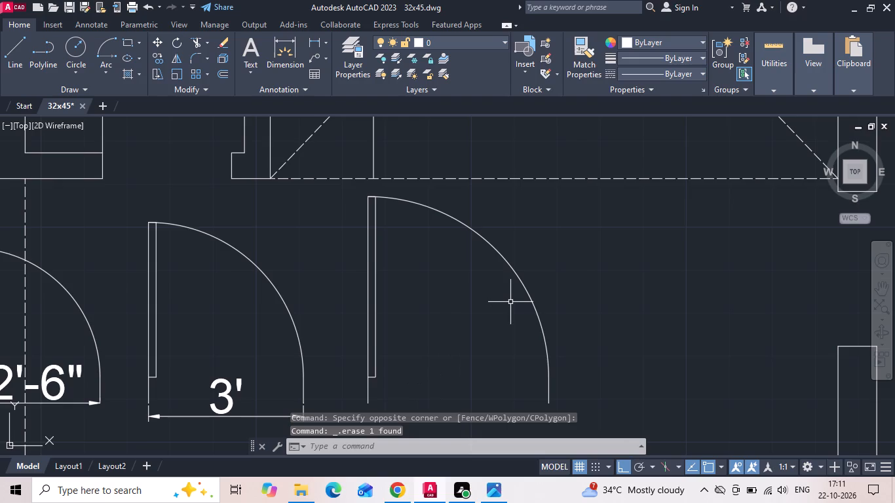
# Define the widened door's leaf, arc and jamb lines as a block named 3'6 and open it in the block editor.
pyautogui.write('B')
pyautogui.press('space')
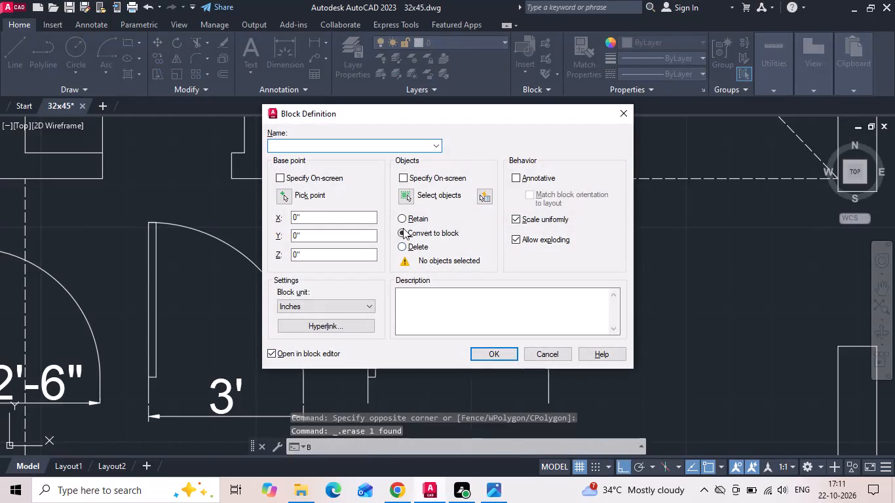
pyautogui.press('3')
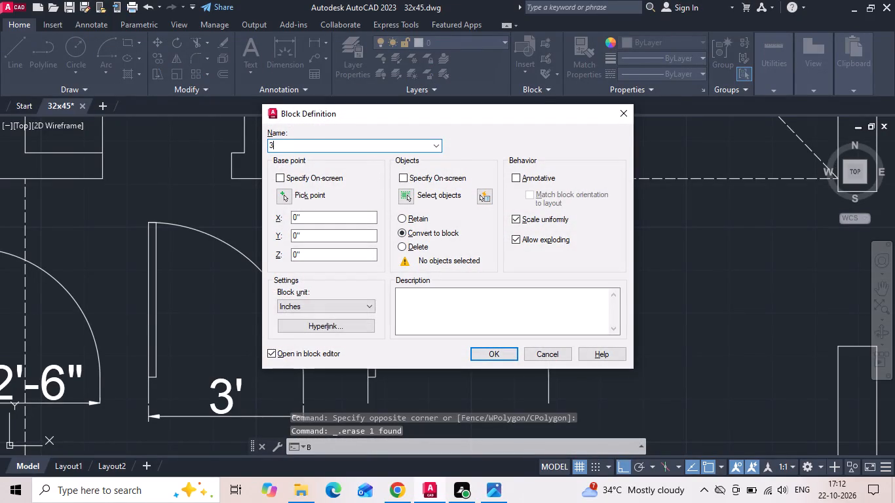
pyautogui.write("'6")
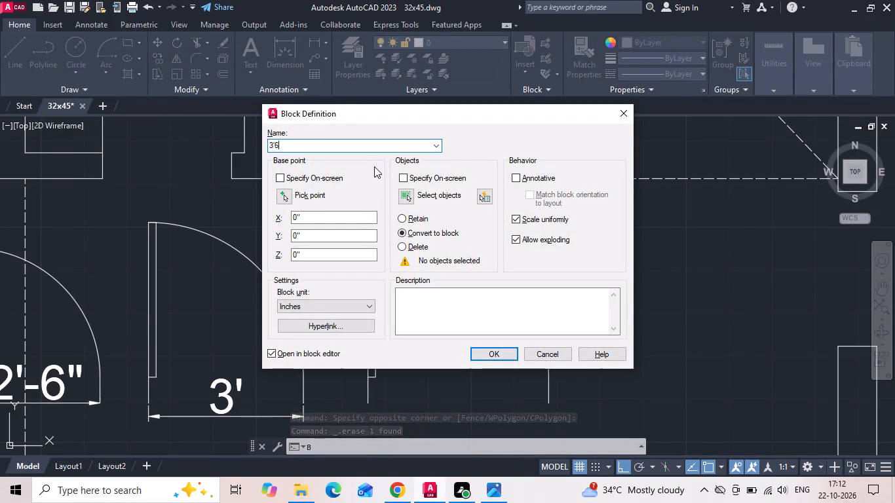
pyautogui.click(406, 198)
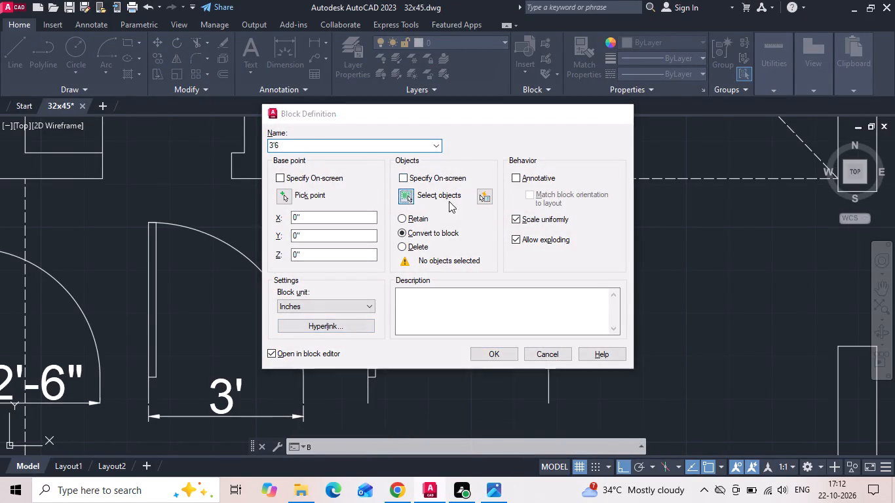
pyautogui.scroll(-1, 476, 215)
pyautogui.moveTo(558, 242); pyautogui.dragTo(528, 275)
pyautogui.click(393, 371)
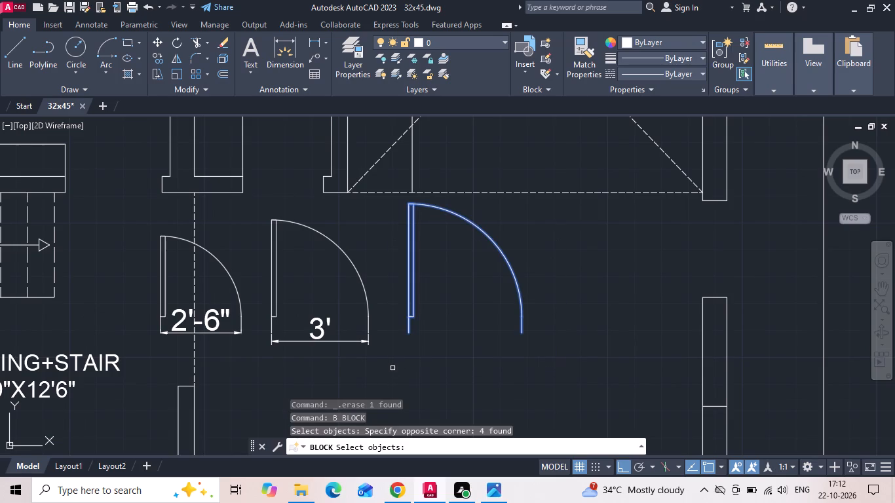
pyautogui.press('space')
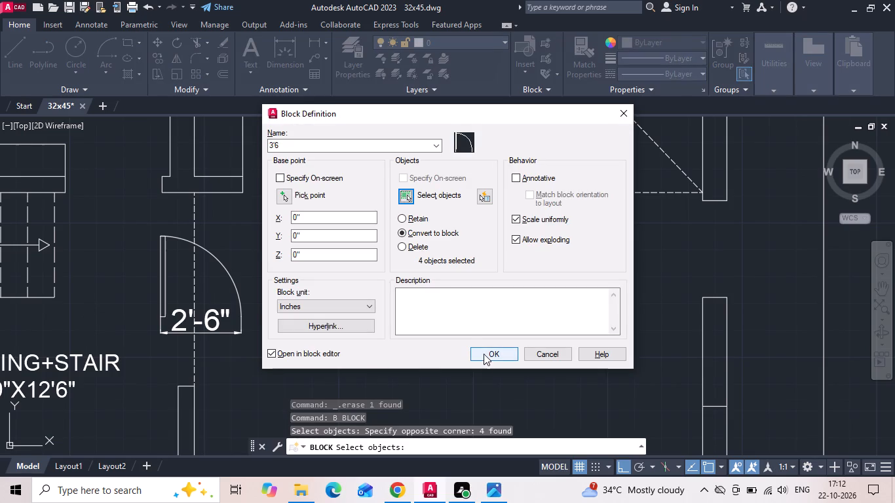
pyautogui.click(484, 353)
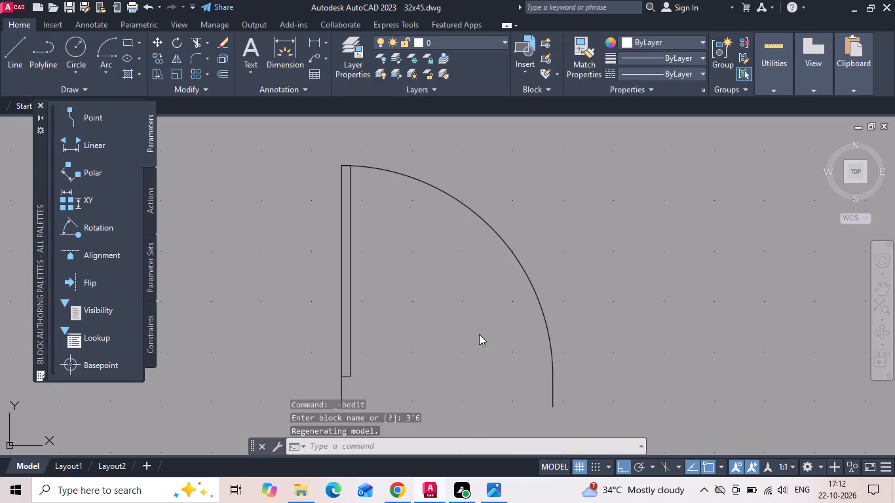
# Undo opening the 3'6 door block for editing to return to the floor plan.
pyautogui.press('Escape')
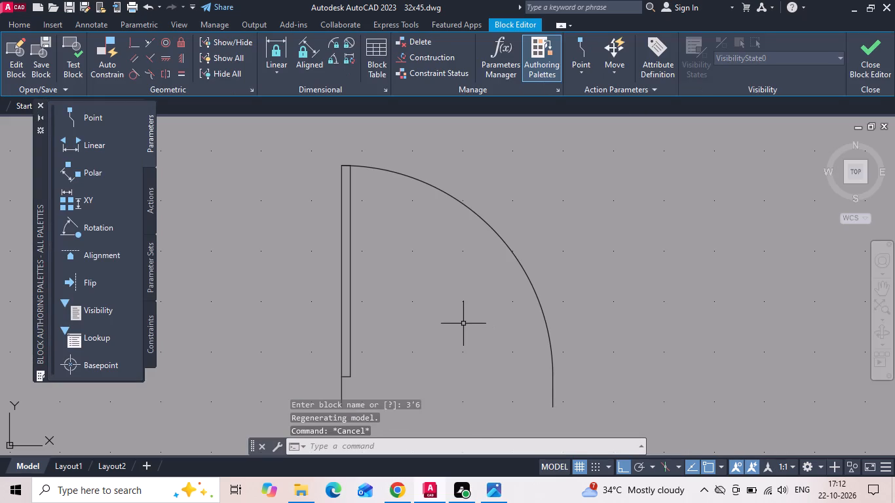
pyautogui.press('Escape')
pyautogui.hotkey('ctrl', 'z')
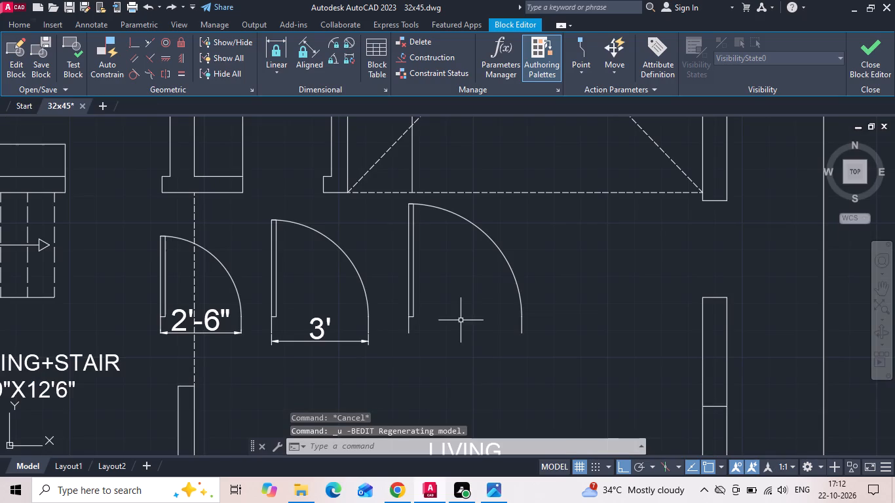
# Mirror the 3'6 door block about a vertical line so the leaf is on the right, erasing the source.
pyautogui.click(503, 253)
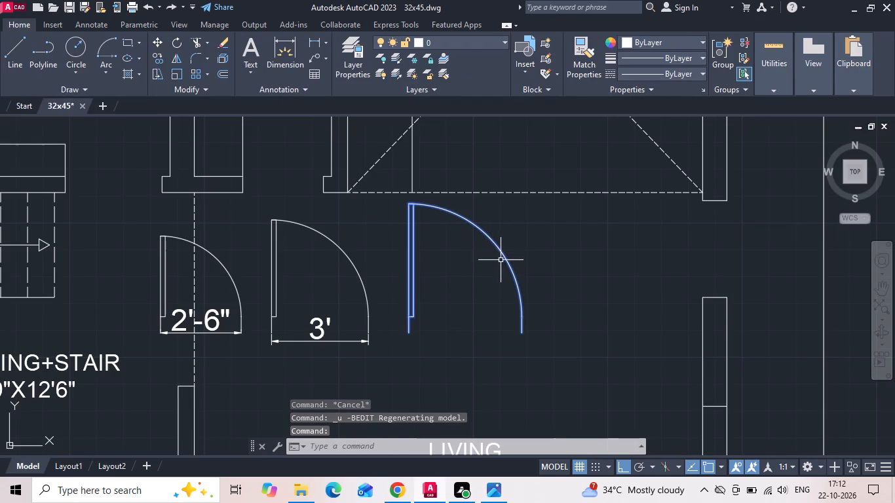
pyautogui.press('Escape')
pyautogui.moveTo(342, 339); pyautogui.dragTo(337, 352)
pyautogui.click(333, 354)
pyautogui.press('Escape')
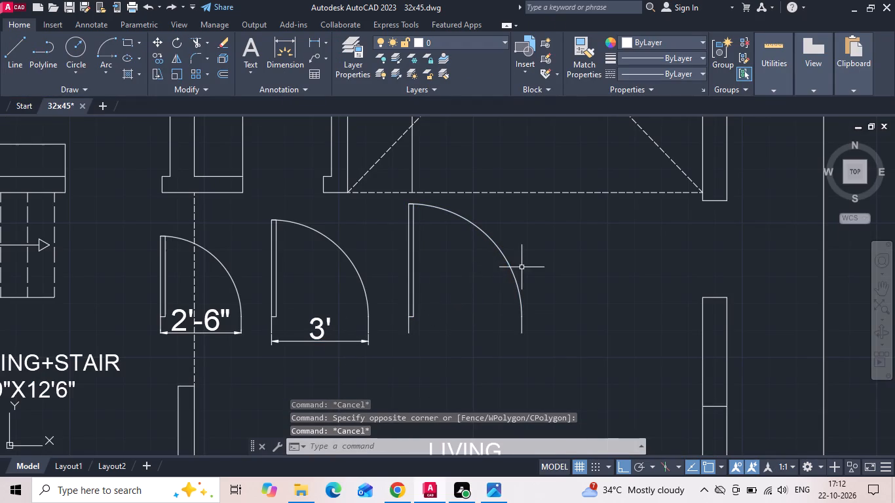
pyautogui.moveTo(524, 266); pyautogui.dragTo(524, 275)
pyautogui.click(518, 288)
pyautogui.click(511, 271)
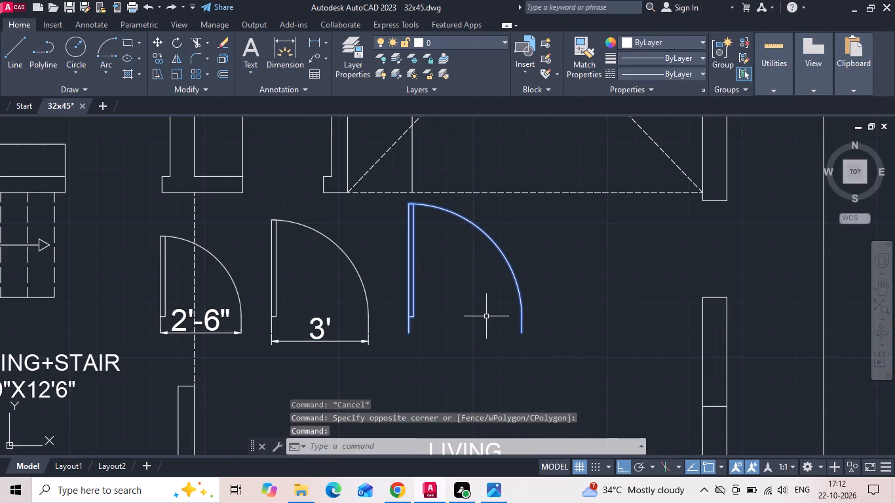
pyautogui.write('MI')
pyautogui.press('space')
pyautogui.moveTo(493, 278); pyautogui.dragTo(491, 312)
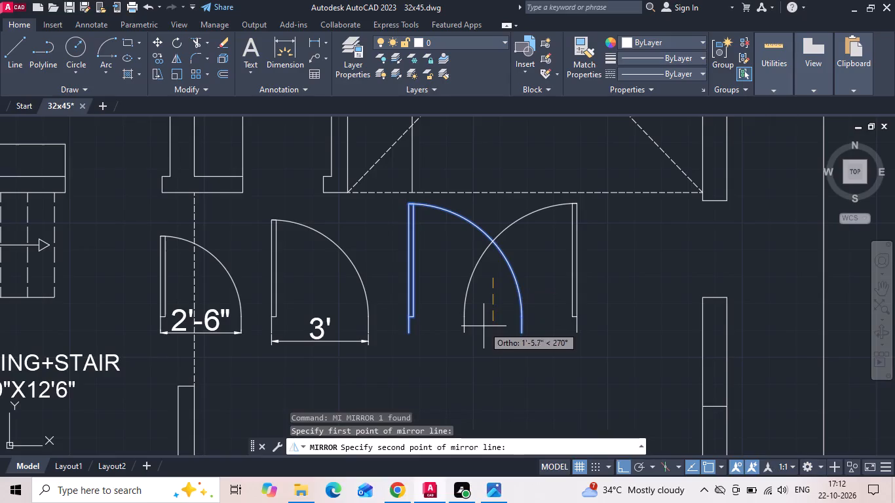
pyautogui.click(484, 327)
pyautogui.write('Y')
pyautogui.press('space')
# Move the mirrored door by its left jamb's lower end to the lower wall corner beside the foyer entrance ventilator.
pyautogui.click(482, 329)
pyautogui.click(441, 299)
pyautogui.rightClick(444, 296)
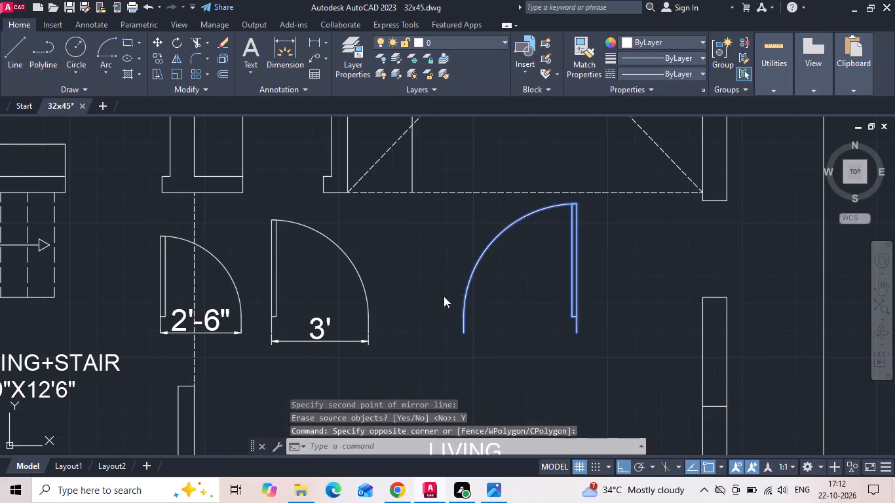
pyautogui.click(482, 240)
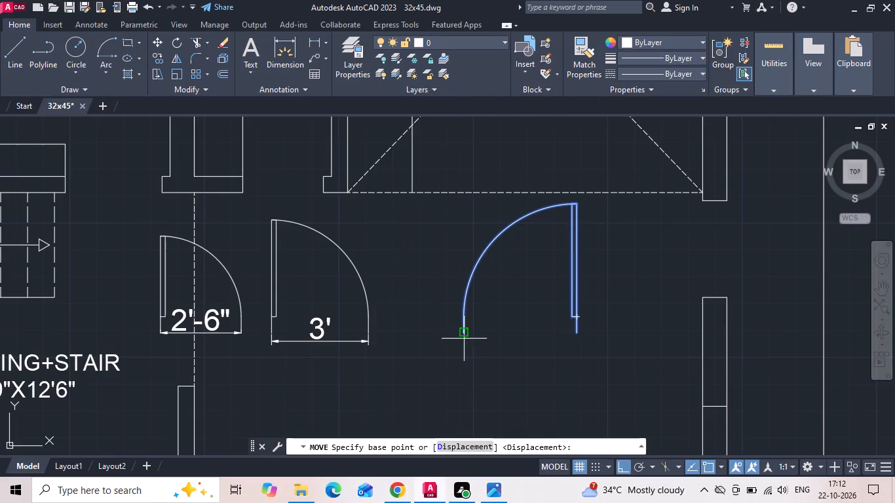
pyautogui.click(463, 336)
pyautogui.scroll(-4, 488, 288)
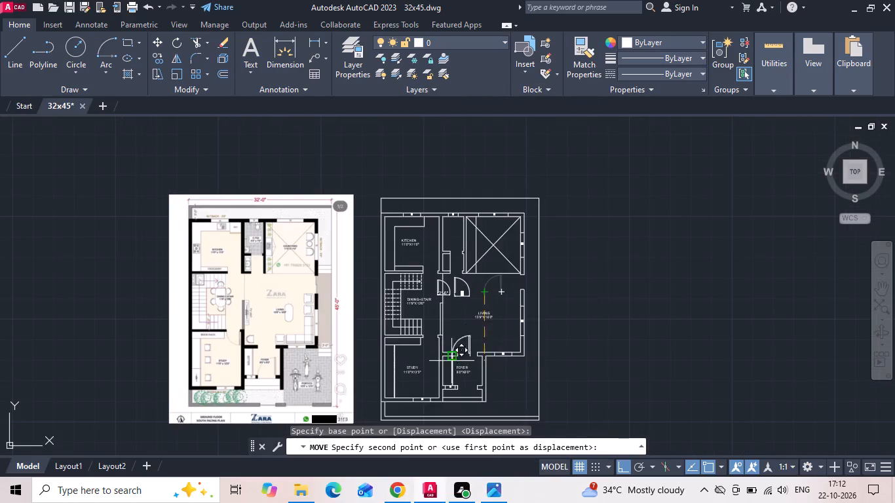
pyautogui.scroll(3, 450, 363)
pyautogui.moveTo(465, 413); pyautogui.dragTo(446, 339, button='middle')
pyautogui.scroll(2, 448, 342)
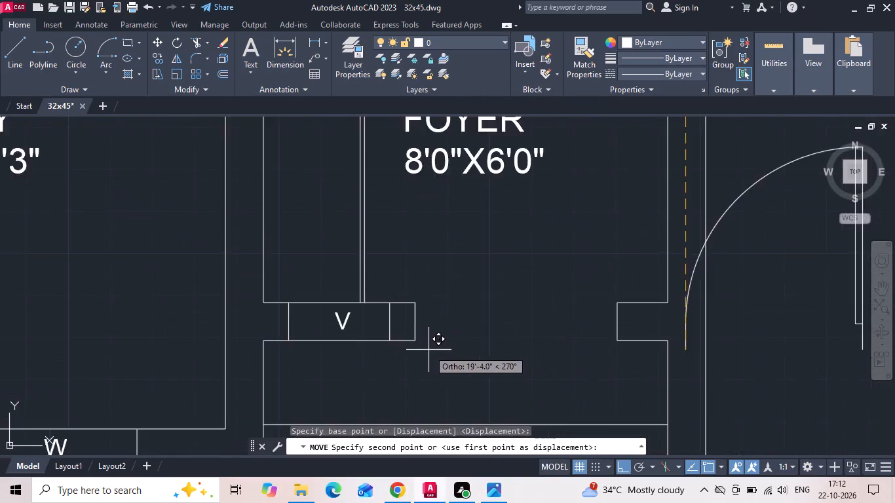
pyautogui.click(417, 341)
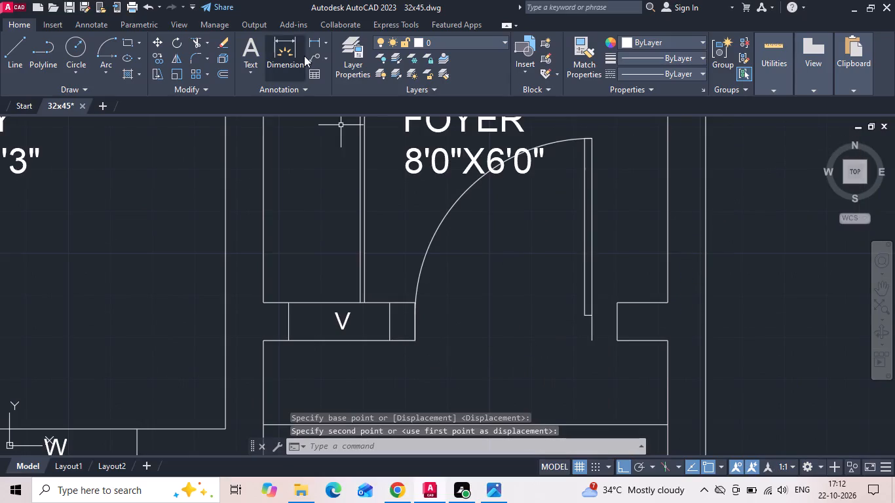
# Measure the width of the foyer entrance opening with a linear dimension.
pyautogui.click(314, 42)
pyautogui.click(414, 340)
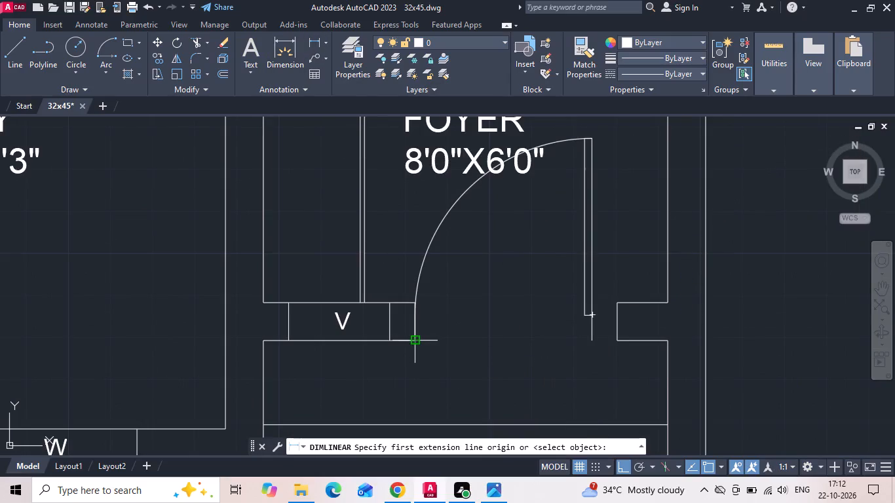
pyautogui.click(619, 343)
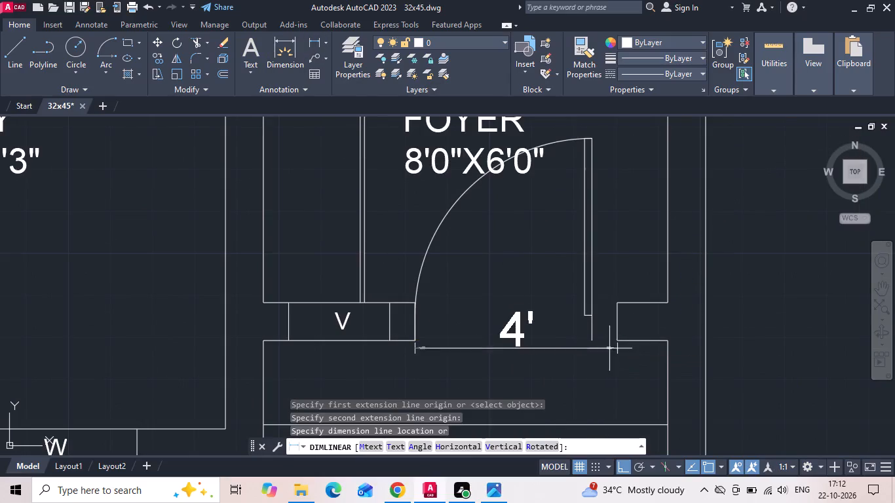
pyautogui.scroll(-2, 609, 346)
pyautogui.press('Escape')
pyautogui.scroll(-1, 609, 345)
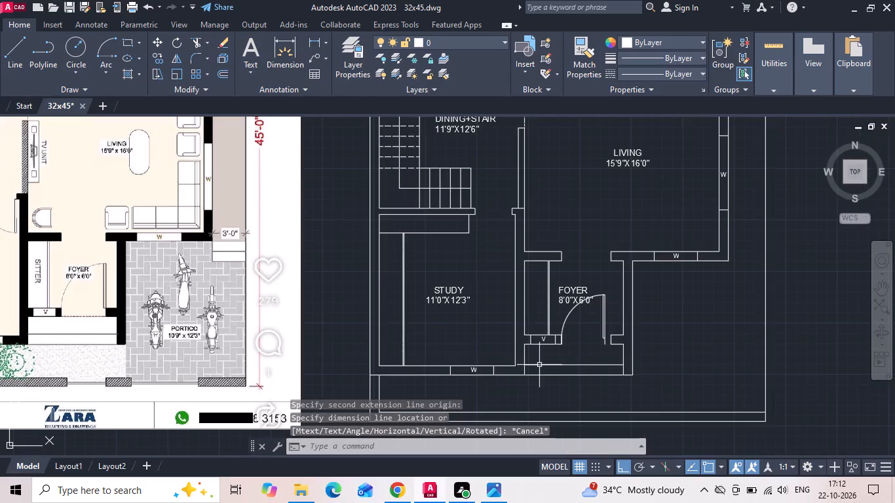
# Undo the door's move, its mirroring and the 3'6 block definition.
pyautogui.hotkey('ctrl', 'z')
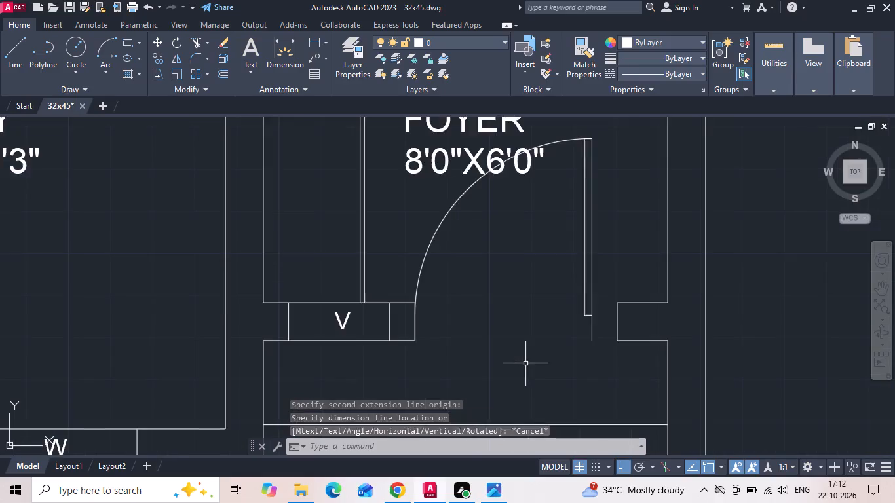
pyautogui.hotkey('ctrl', 'z')
pyautogui.hotkey('ctrl', 'z')
pyautogui.hotkey('ctrl', 'z')
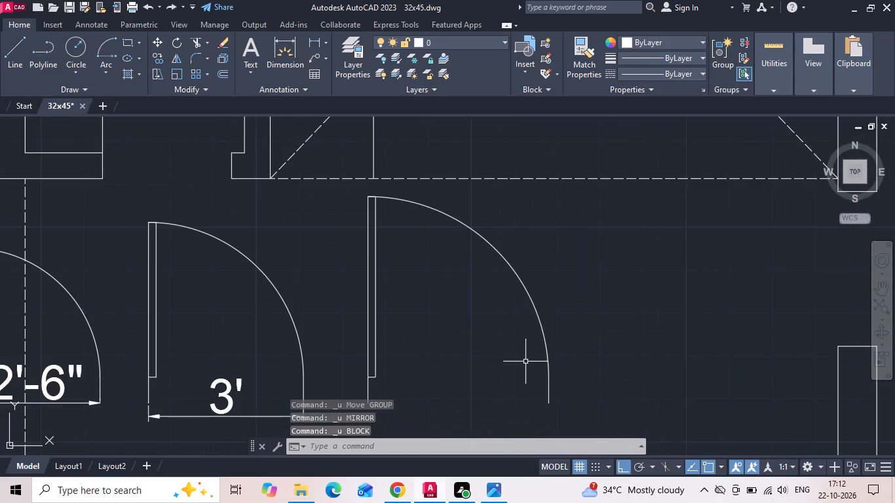
pyautogui.click(535, 297)
pyautogui.click(533, 304)
pyautogui.press('Escape')
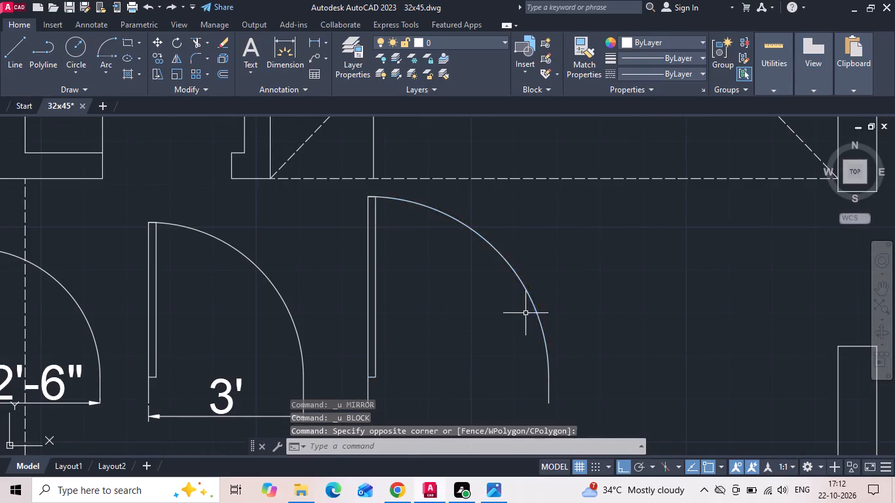
# Move the right jamb line of the third door 6" outward to the right.
pyautogui.moveTo(525, 315); pyautogui.dragTo(537, 248, button='middle')
pyautogui.scroll(1, 564, 339)
pyautogui.moveTo(569, 322); pyautogui.dragTo(571, 330)
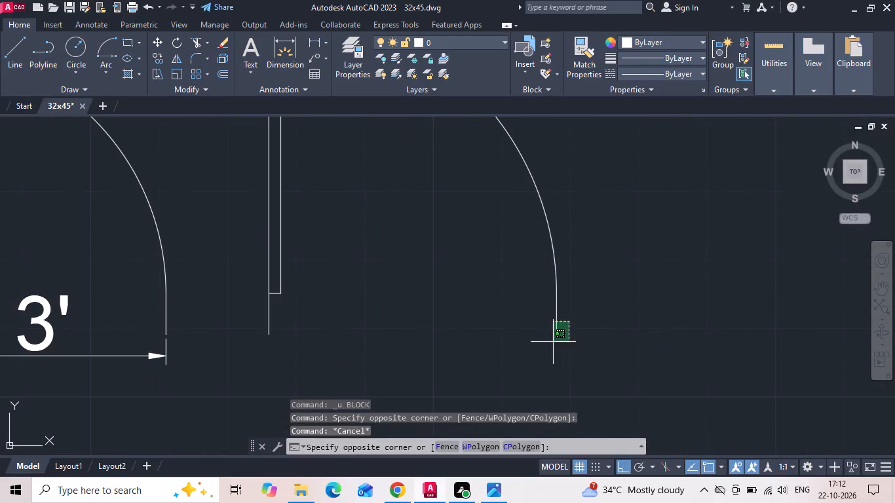
pyautogui.click(551, 342)
pyautogui.rightClick(546, 336)
pyautogui.click(577, 101)
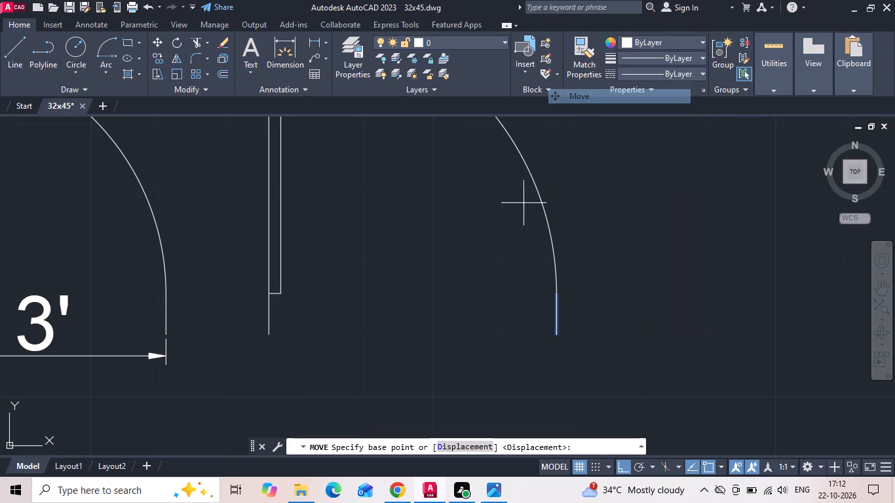
pyautogui.moveTo(510, 227); pyautogui.dragTo(526, 231)
pyautogui.write('6')
pyautogui.press('space')
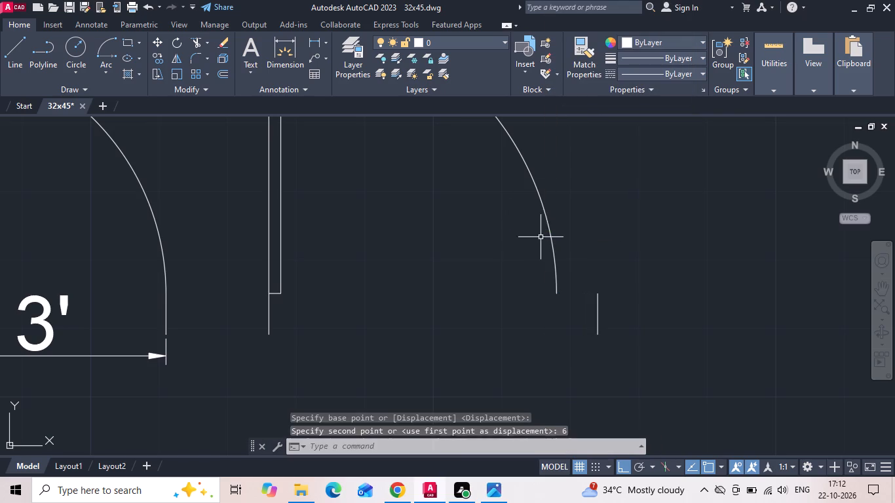
# Draw a start-center-end swing arc from the moved jamb's top, centred on the leaf's lower left corner, ending above the leaf.
pyautogui.scroll(-1, 504, 369)
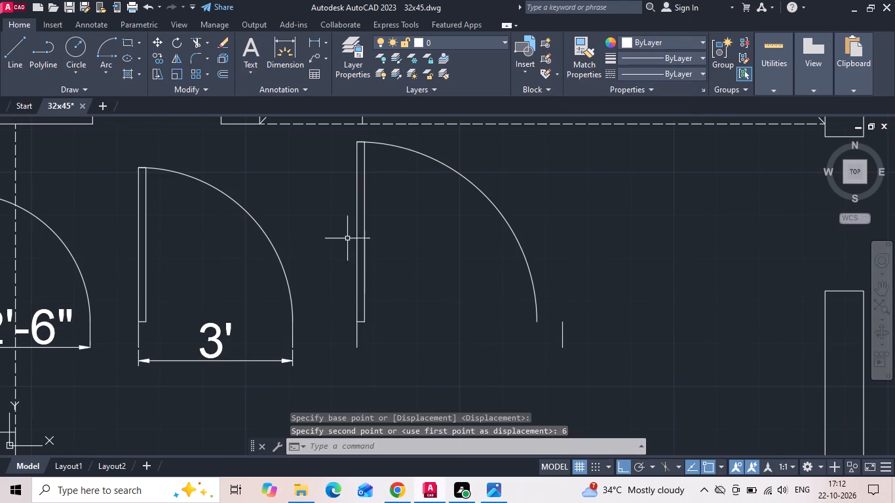
pyautogui.moveTo(360, 229); pyautogui.dragTo(366, 253, button='middle')
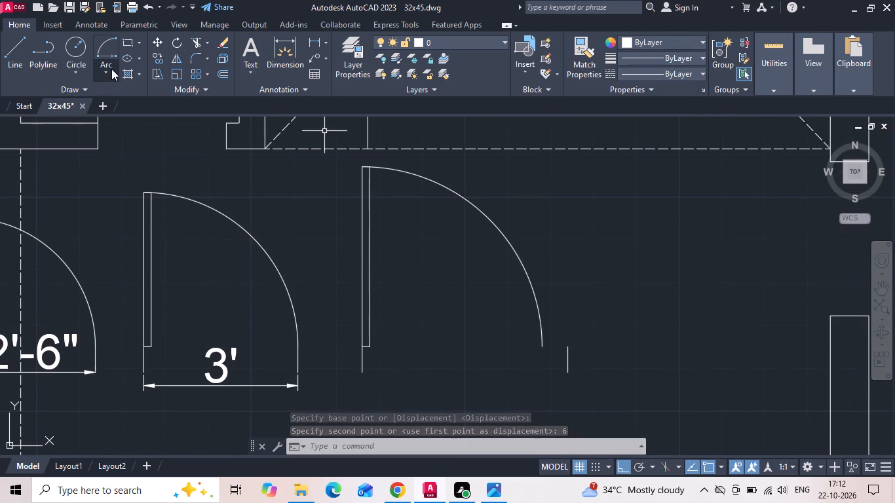
pyautogui.click(113, 69)
pyautogui.click(113, 131)
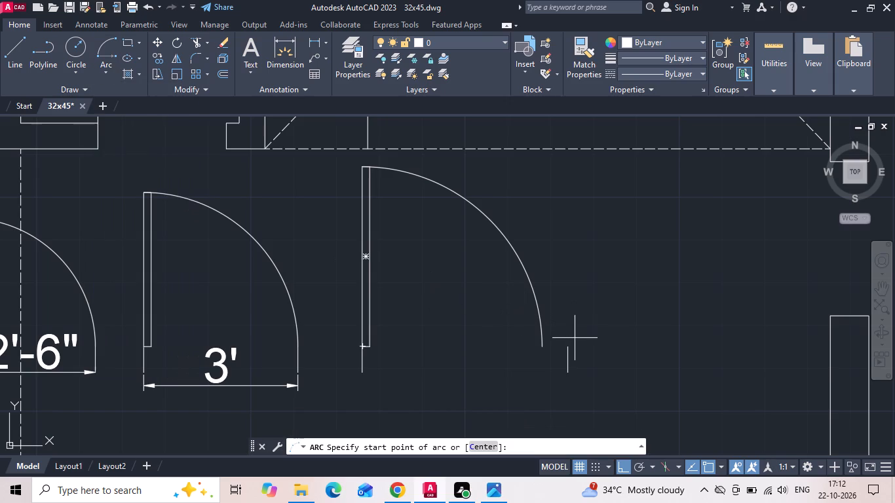
pyautogui.scroll(2, 568, 346)
pyautogui.click(563, 349)
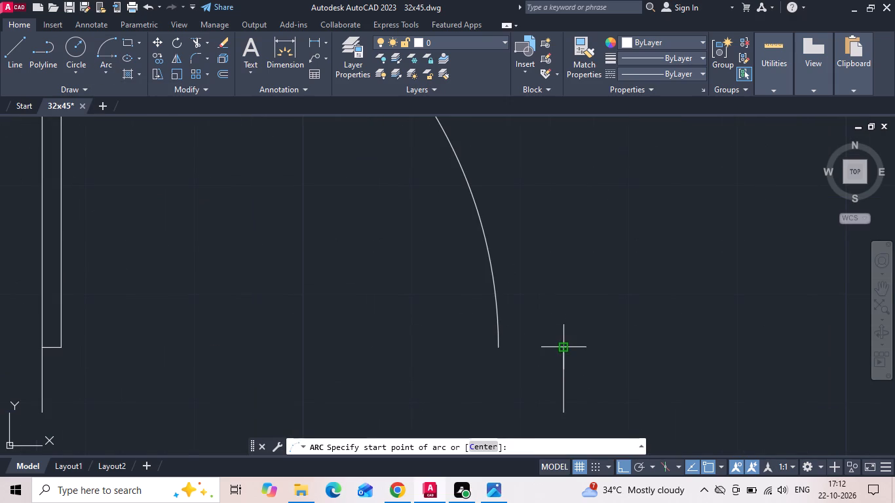
pyautogui.click(43, 346)
pyautogui.scroll(-2, 149, 362)
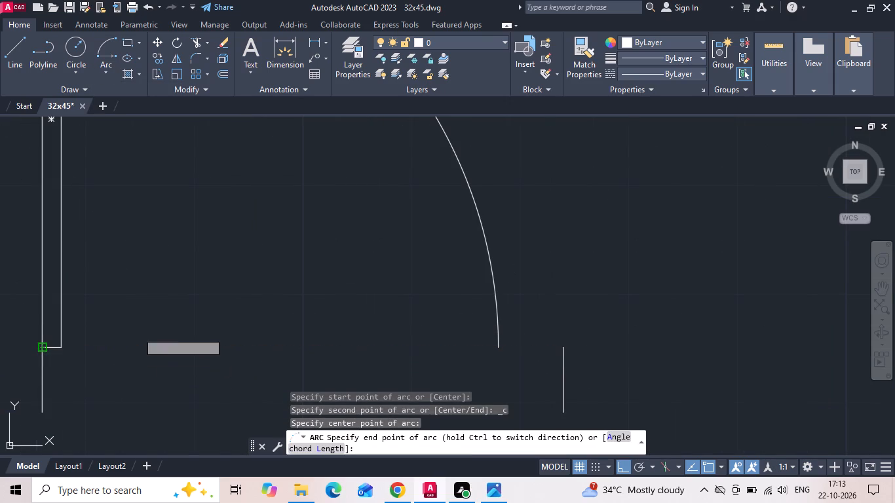
pyautogui.moveTo(145, 329); pyautogui.dragTo(305, 350, button='middle')
pyautogui.scroll(-1, 311, 355)
pyautogui.click(248, 284)
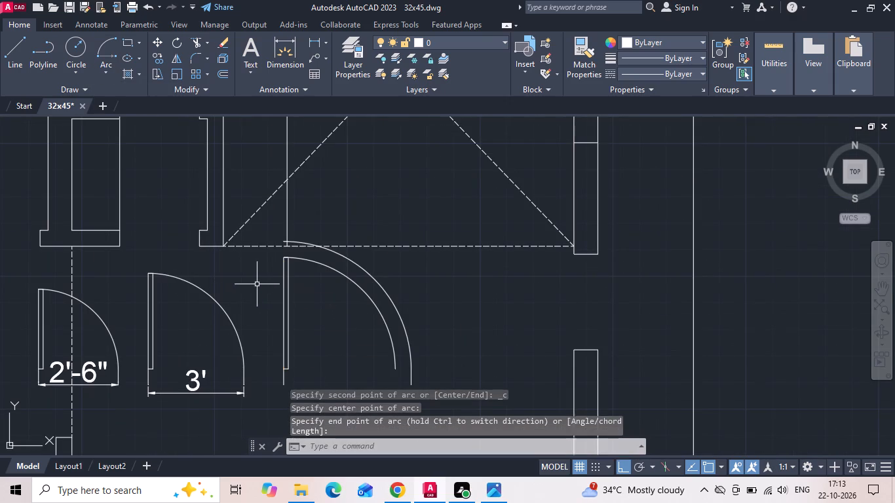
# Delete the old inner swing arc of the third door.
pyautogui.scroll(2, 283, 258)
pyautogui.moveTo(387, 267); pyautogui.dragTo(385, 274)
pyautogui.click(377, 284)
pyautogui.press('Delete')
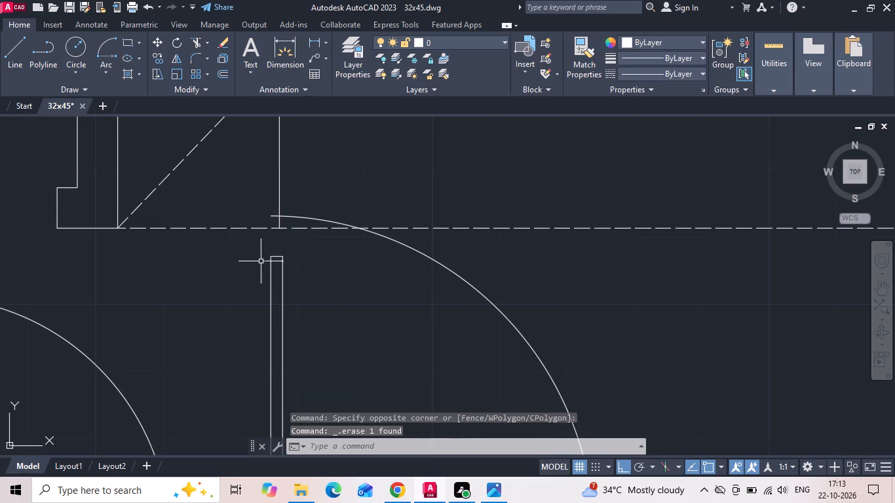
# Stretch the top edge of the door leaf 6" upward to meet the new swing arc.
pyautogui.scroll(1, 256, 259)
pyautogui.click(285, 254)
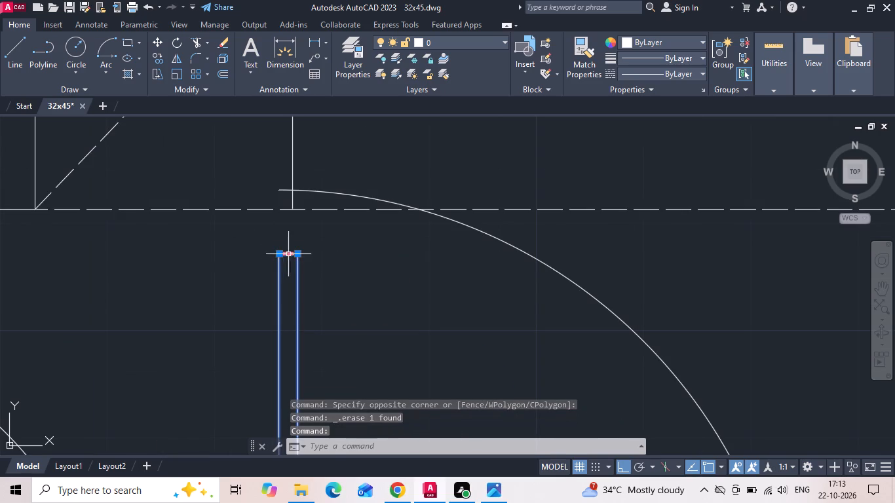
pyautogui.click(286, 256)
pyautogui.write('6')
pyautogui.press('space')
pyautogui.scroll(-2, 317, 172)
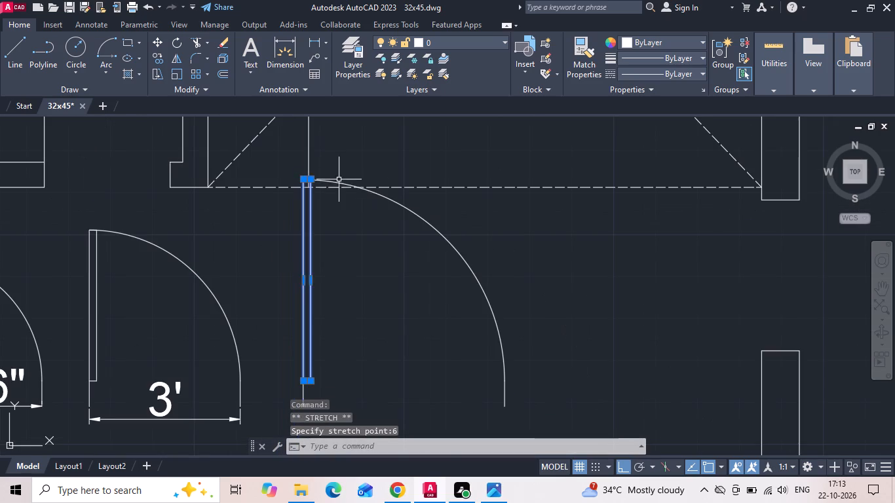
pyautogui.press('Escape')
# Move the complete widened door straight down, clear of the dashed line above it.
pyautogui.moveTo(502, 250); pyautogui.dragTo(476, 278)
pyautogui.moveTo(334, 299); pyautogui.dragTo(347, 276, button='middle')
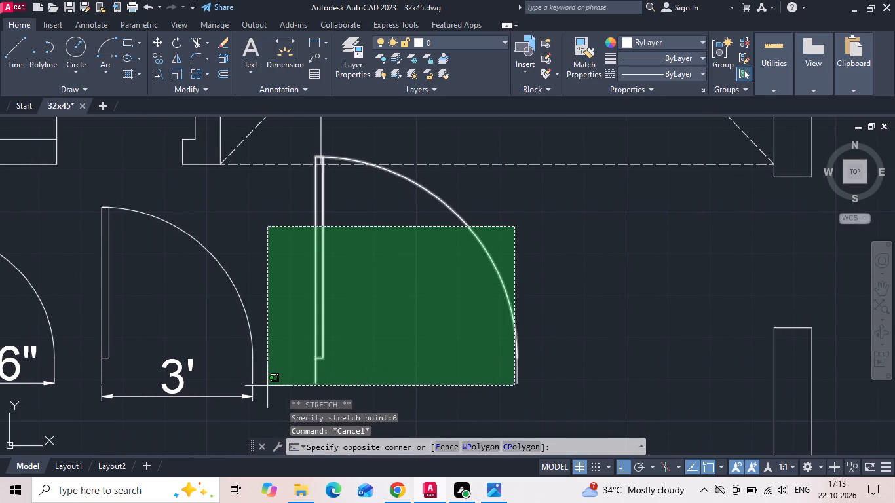
pyautogui.click(289, 392)
pyautogui.moveTo(563, 301); pyautogui.dragTo(547, 344)
pyautogui.click(443, 408)
pyautogui.rightClick(436, 365)
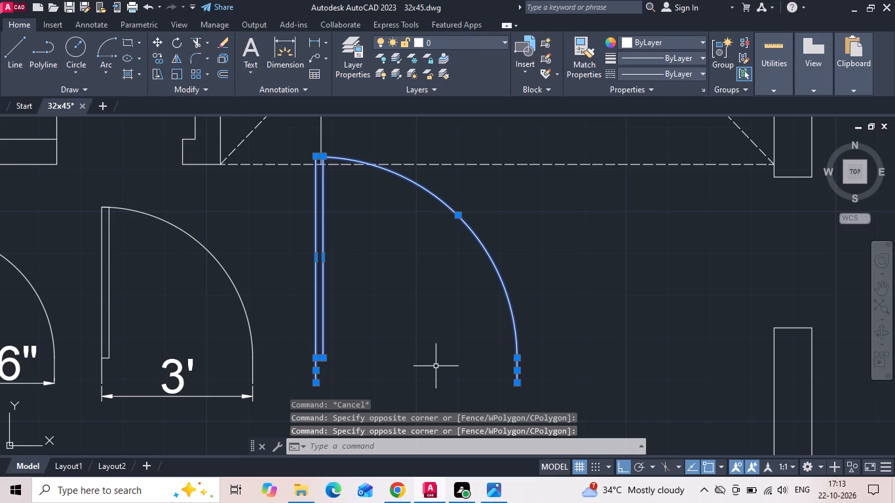
pyautogui.click(457, 145)
pyautogui.moveTo(432, 252); pyautogui.dragTo(455, 189, button='middle')
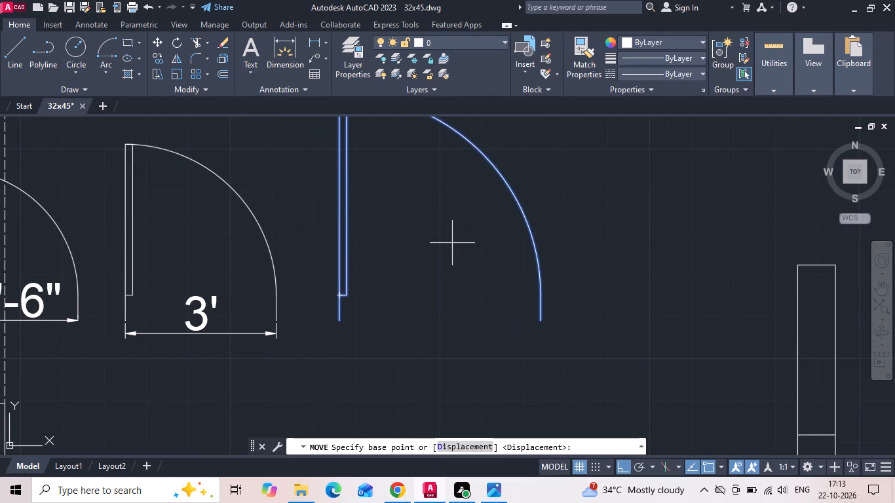
pyautogui.moveTo(452, 246); pyautogui.dragTo(455, 275)
pyautogui.click(455, 341)
pyautogui.moveTo(458, 308); pyautogui.dragTo(474, 259, button='middle')
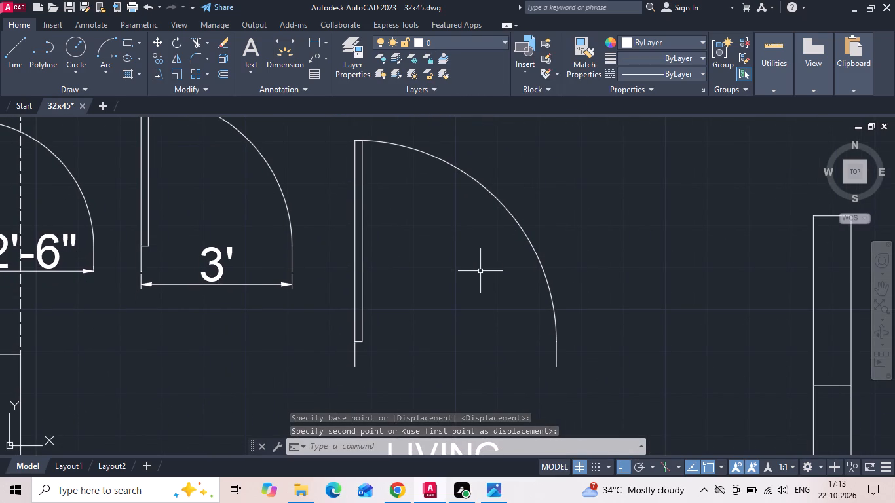
# Define the widened third door as a block named DOOR, with its base point at the lower end of the left jamb.
pyautogui.write('B')
pyautogui.press('space')
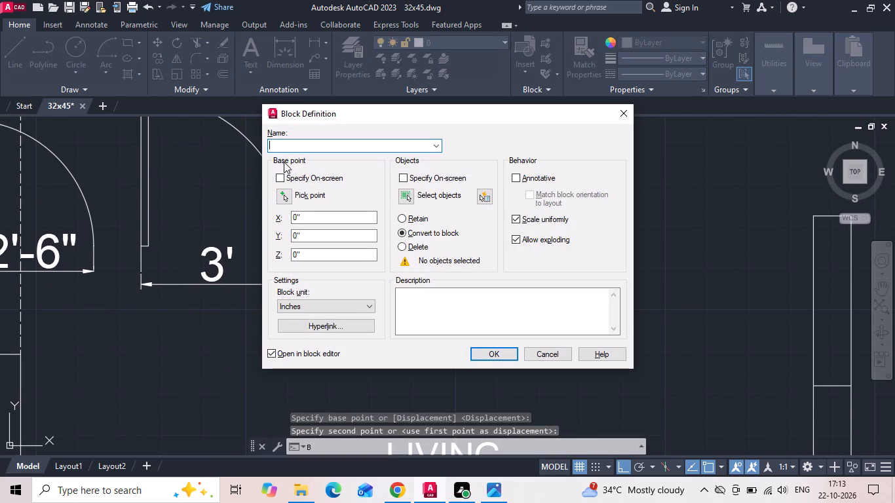
pyautogui.press('d')
pyautogui.write('OO')
pyautogui.write('R')
pyautogui.press('space')
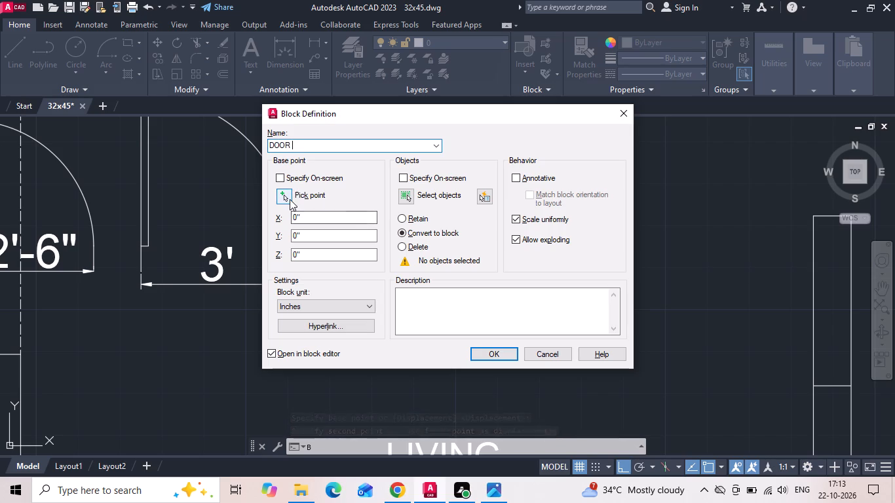
pyautogui.click(290, 199)
pyautogui.click(354, 371)
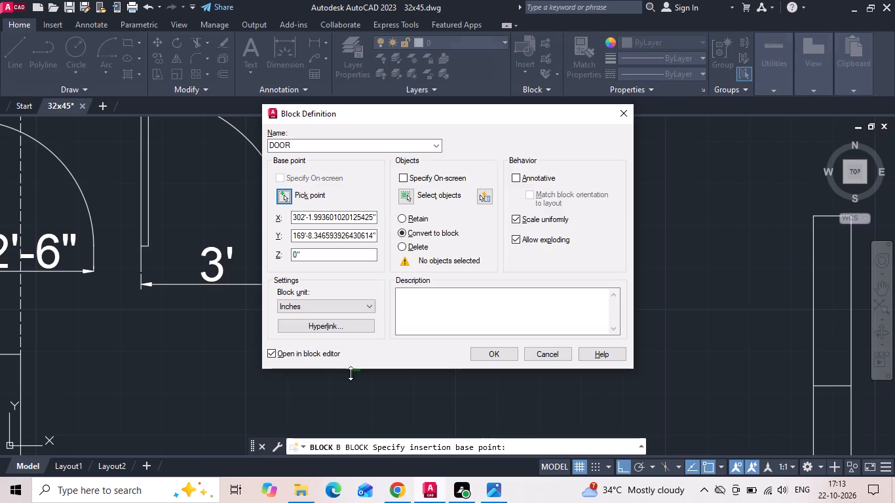
pyautogui.click(400, 199)
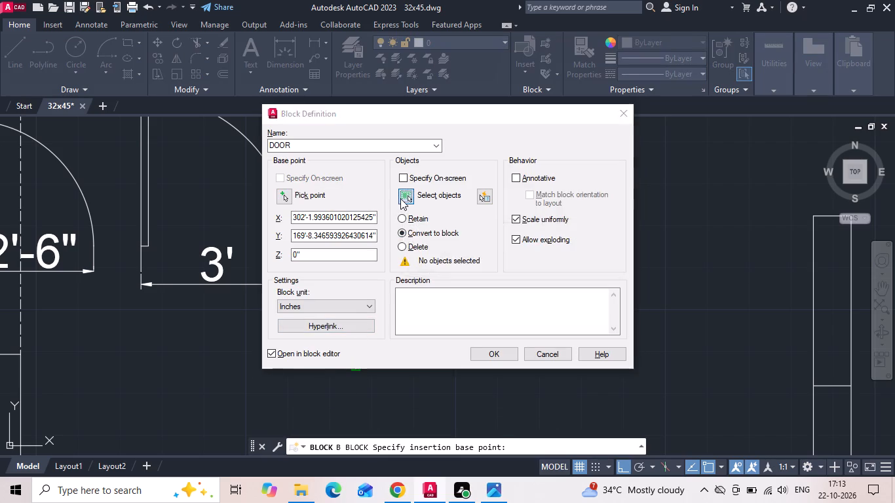
pyautogui.moveTo(577, 168); pyautogui.dragTo(584, 195)
pyautogui.click(344, 383)
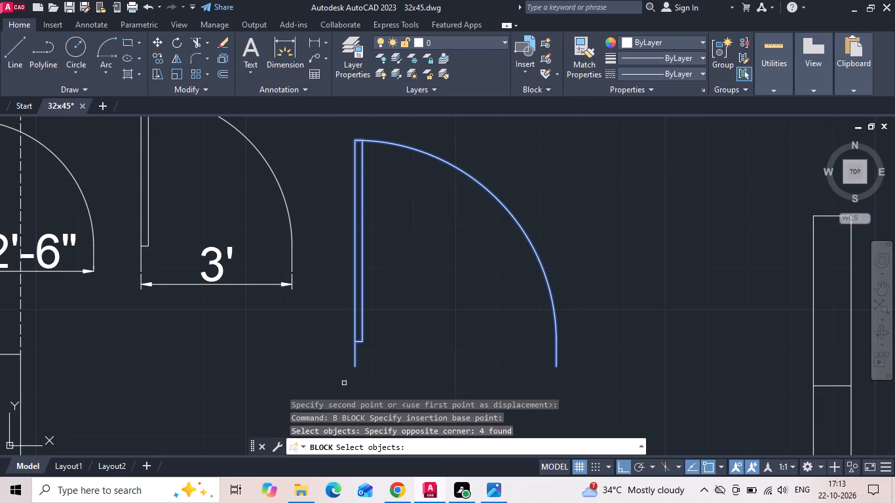
pyautogui.press('space')
pyautogui.click(480, 354)
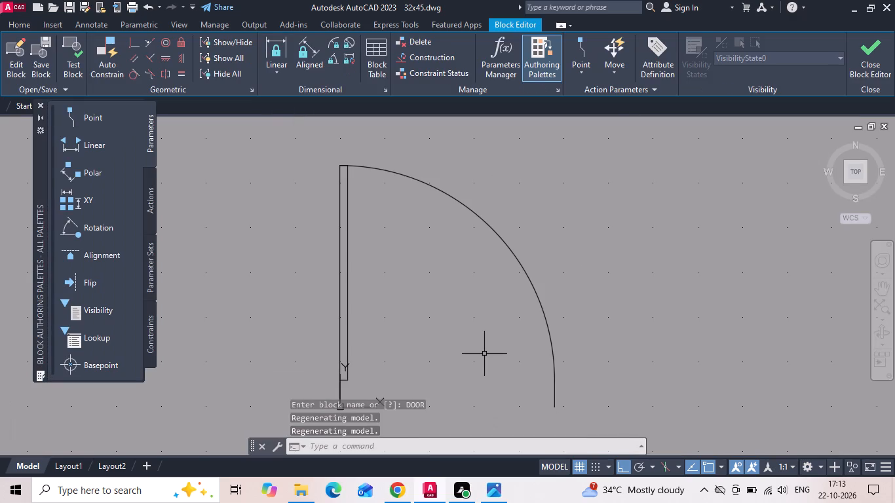
pyautogui.press('space')
pyautogui.press('Escape')
# Mirror the new DOOR block about a vertical line so its leaf is on the right, erasing the source.
pyautogui.click(535, 222)
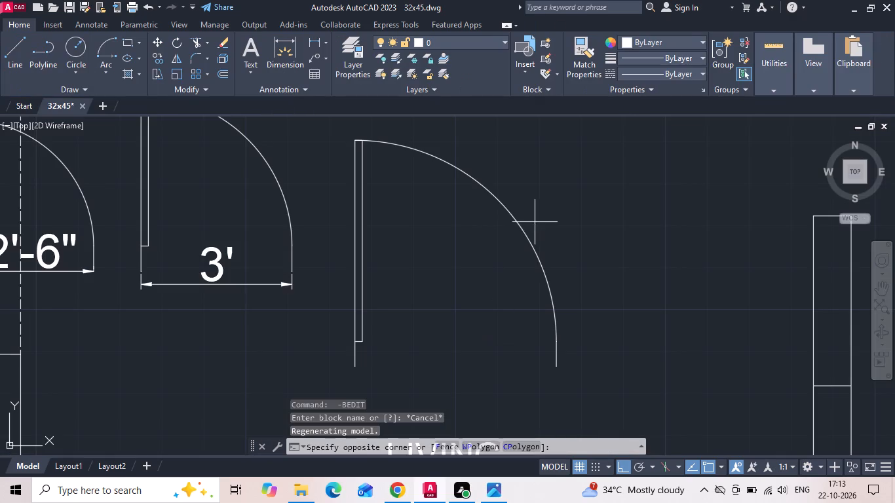
pyautogui.click(520, 249)
pyautogui.press('Escape')
pyautogui.scroll(-1, 506, 257)
pyautogui.moveTo(519, 234); pyautogui.dragTo(517, 247)
pyautogui.click(505, 263)
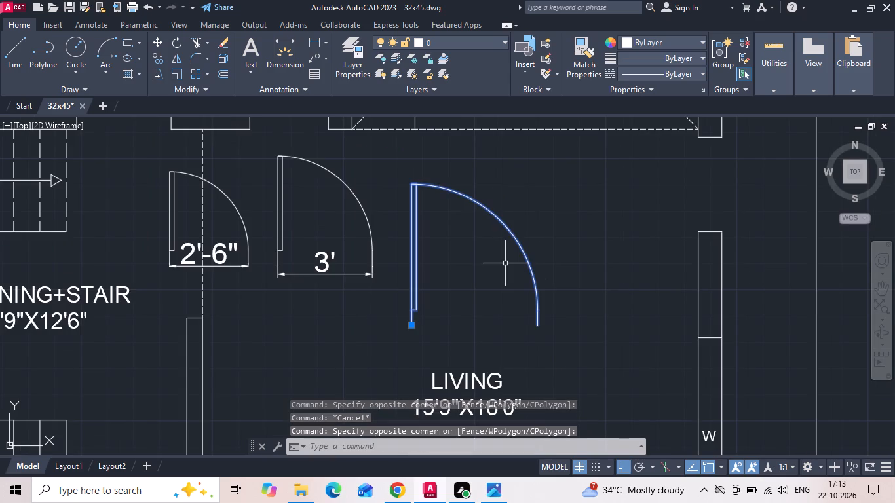
pyautogui.write('MI')
pyautogui.press('space')
pyautogui.click(491, 272)
pyautogui.click(487, 293)
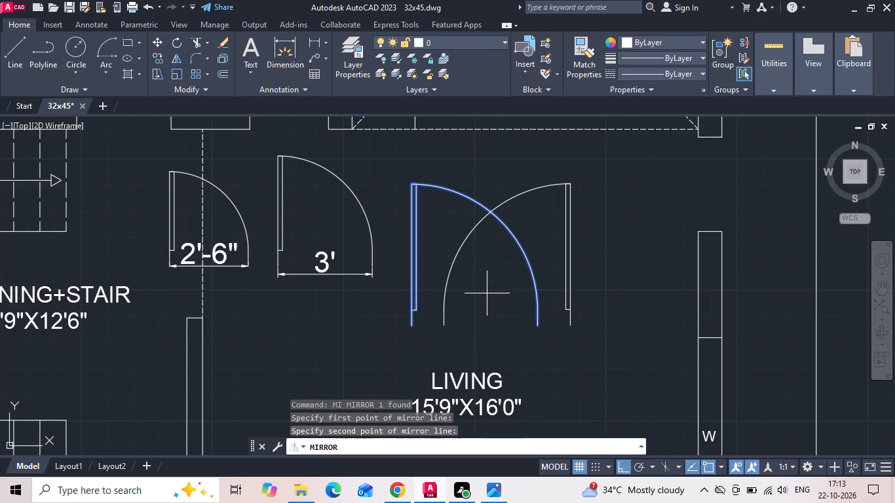
pyautogui.write('Y')
pyautogui.press('space')
# Move the mirrored door into the foyer's front opening, placing its arc-side jamb end on the wall corner beside the V ventilator.
pyautogui.click(484, 293)
pyautogui.click(451, 234)
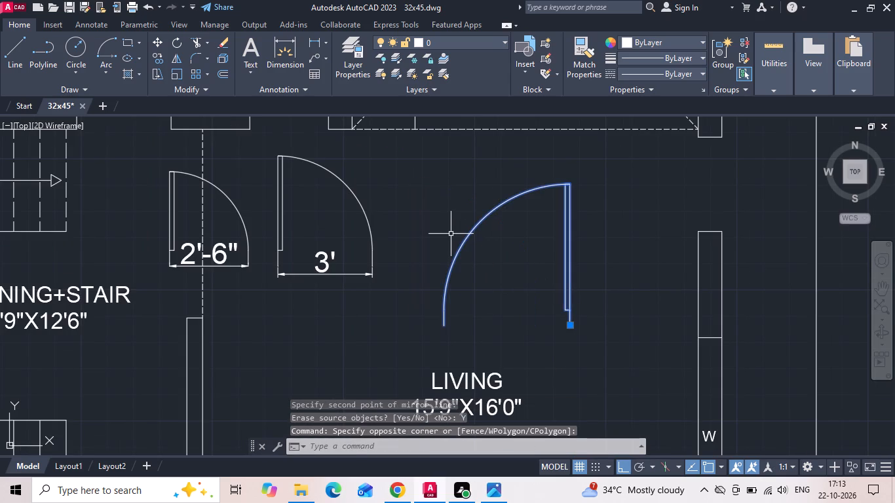
pyautogui.rightClick(451, 233)
pyautogui.click(461, 238)
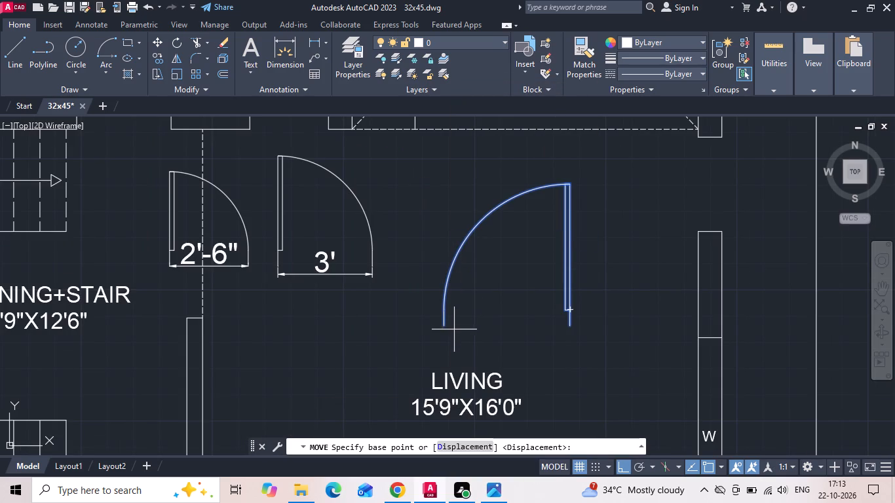
pyautogui.click(447, 327)
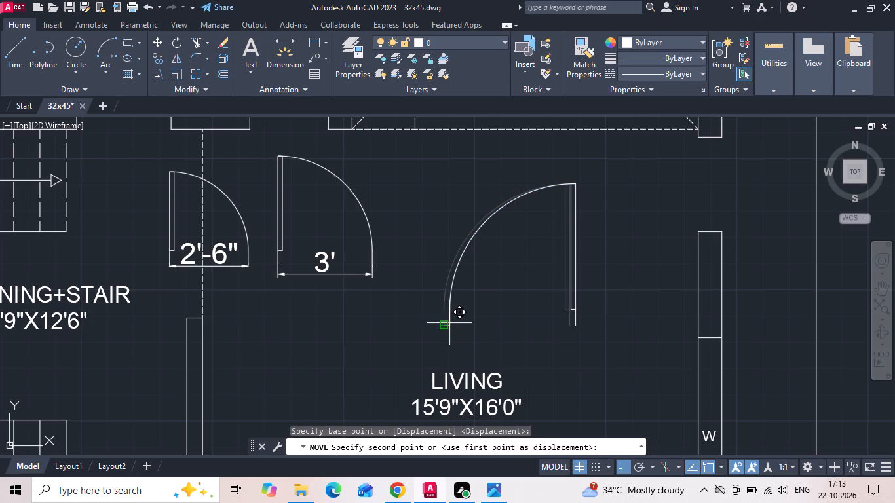
pyautogui.moveTo(438, 302); pyautogui.dragTo(438, 261, button='middle')
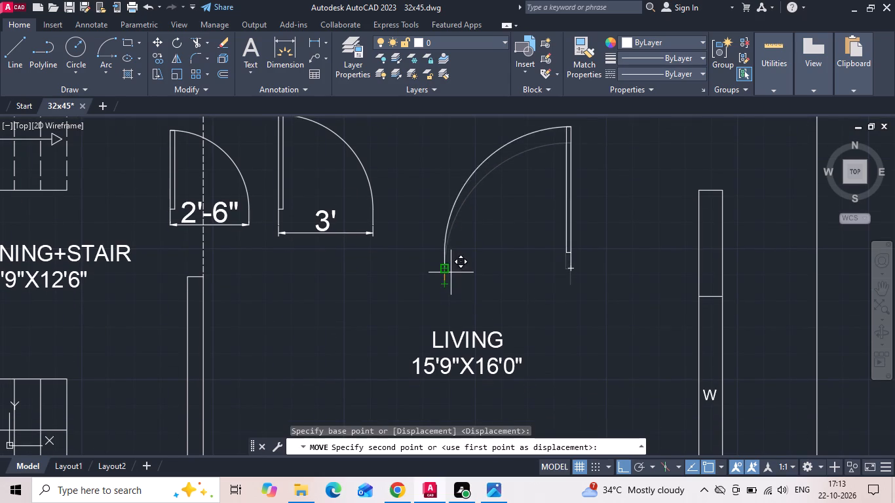
pyautogui.scroll(-2, 479, 253)
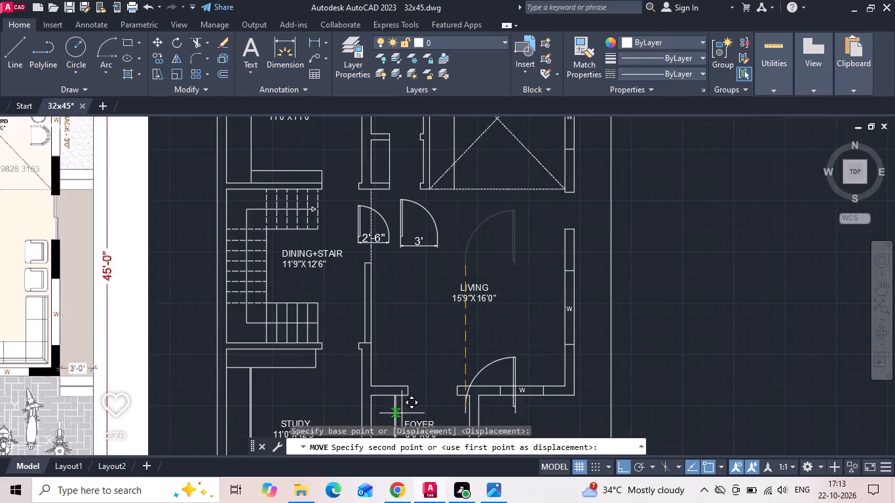
pyautogui.moveTo(410, 357); pyautogui.dragTo(476, 190, button='middle')
pyautogui.scroll(2, 475, 308)
pyautogui.click(467, 317)
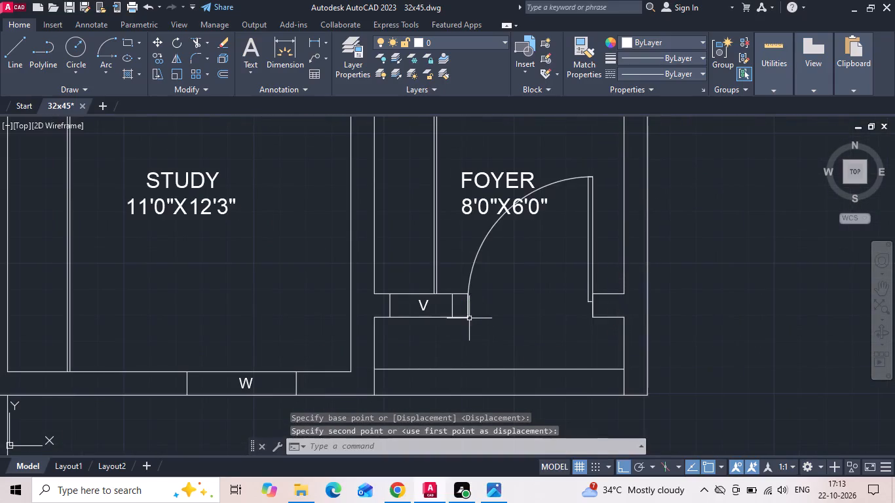
# Move the FOYER 8'0"X6'0" label straight up, away from the door's swing arc.
pyautogui.scroll(-2, 478, 347)
pyautogui.press('Escape')
pyautogui.click(486, 288)
pyautogui.rightClick(486, 288)
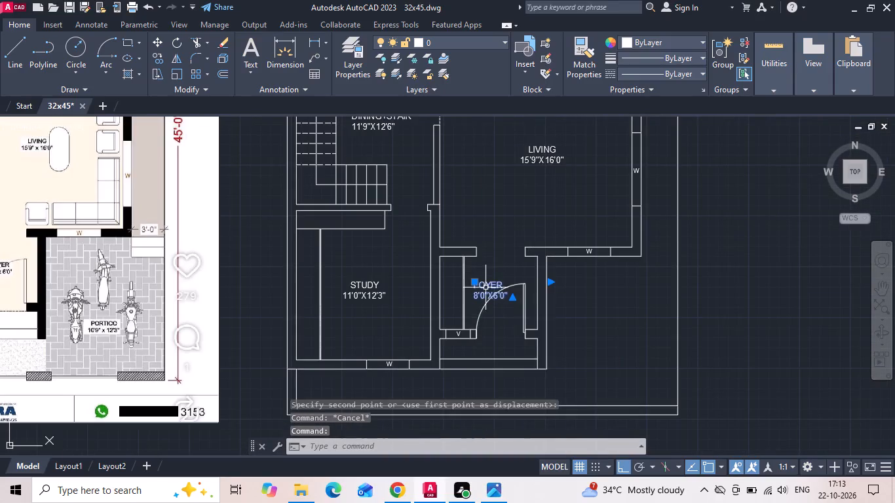
pyautogui.click(521, 237)
pyautogui.scroll(2, 488, 312)
pyautogui.click(528, 346)
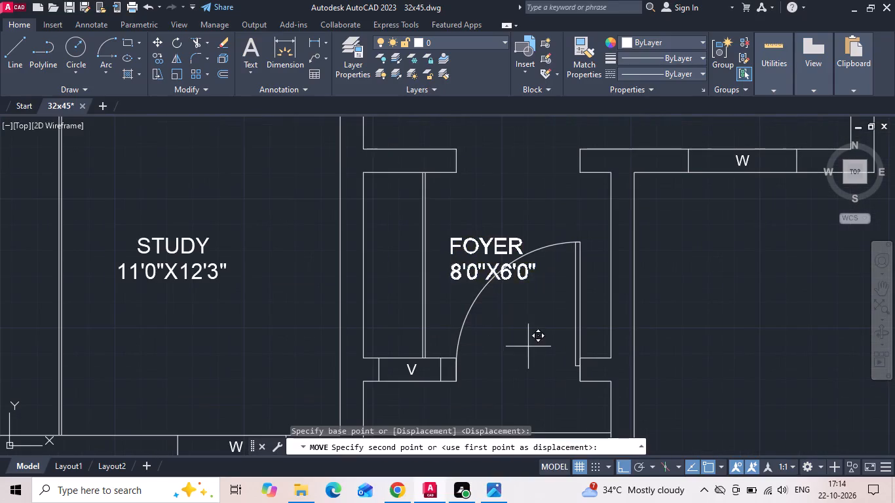
pyautogui.click(533, 316)
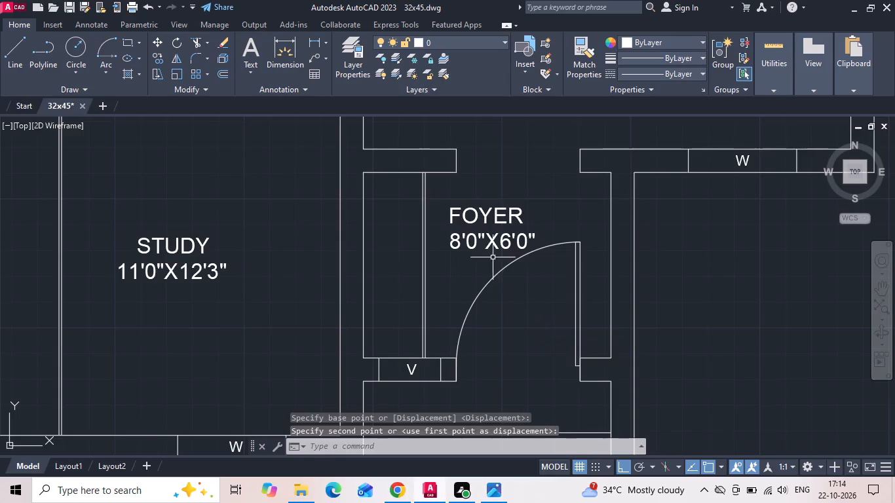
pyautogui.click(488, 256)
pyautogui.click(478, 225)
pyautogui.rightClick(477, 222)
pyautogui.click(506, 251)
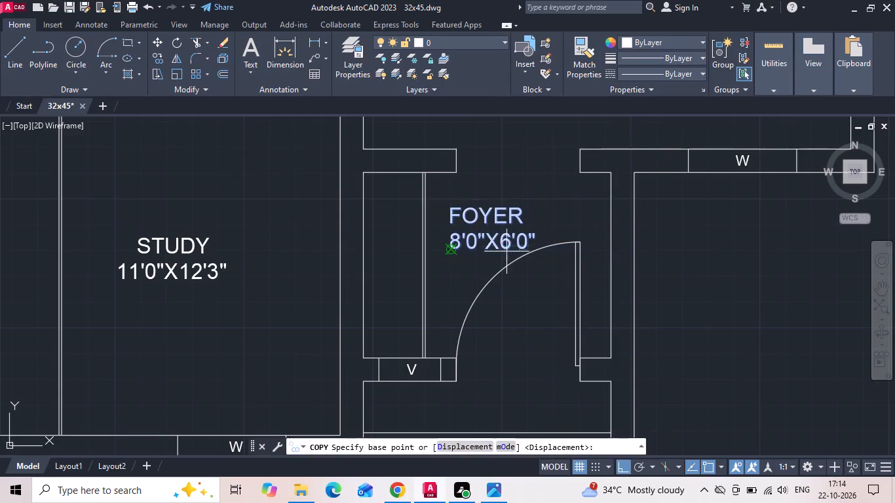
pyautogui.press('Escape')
# Nudge the FOYER 8'0"X6'0" label slightly to the right.
pyautogui.click(497, 234)
pyautogui.rightClick(495, 234)
pyautogui.click(501, 244)
pyautogui.click(515, 353)
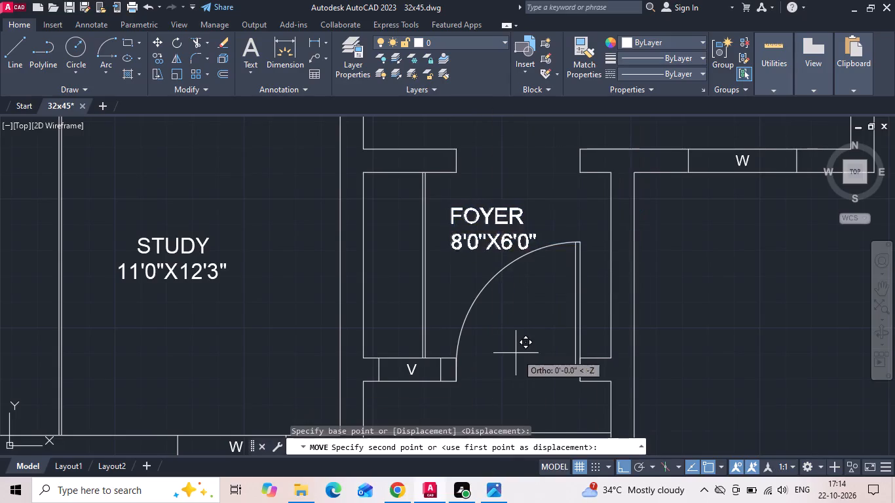
pyautogui.click(523, 354)
# Save the drawing.
pyautogui.hotkey('ctrl', 's')
# Rotate the 3' door block by 180° about a point just below it in the living room.
pyautogui.scroll(-2, 524, 354)
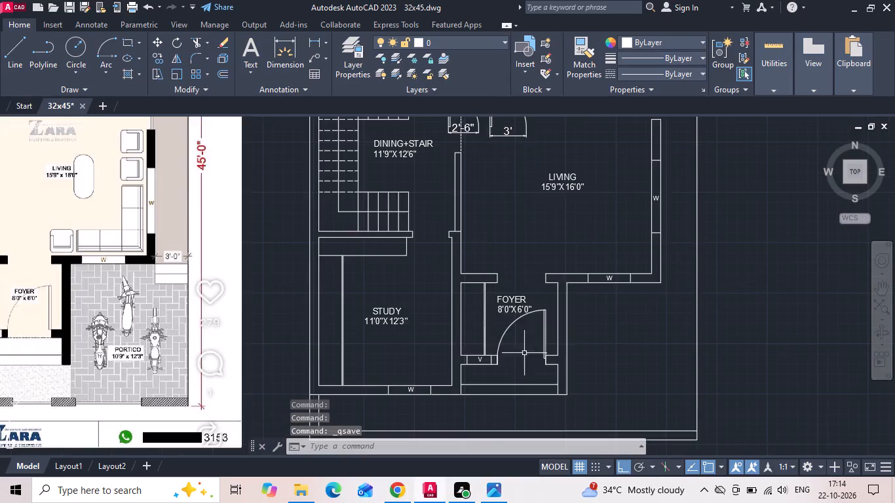
pyautogui.scroll(-1, 541, 286)
pyautogui.moveTo(515, 249); pyautogui.dragTo(551, 288, button='middle')
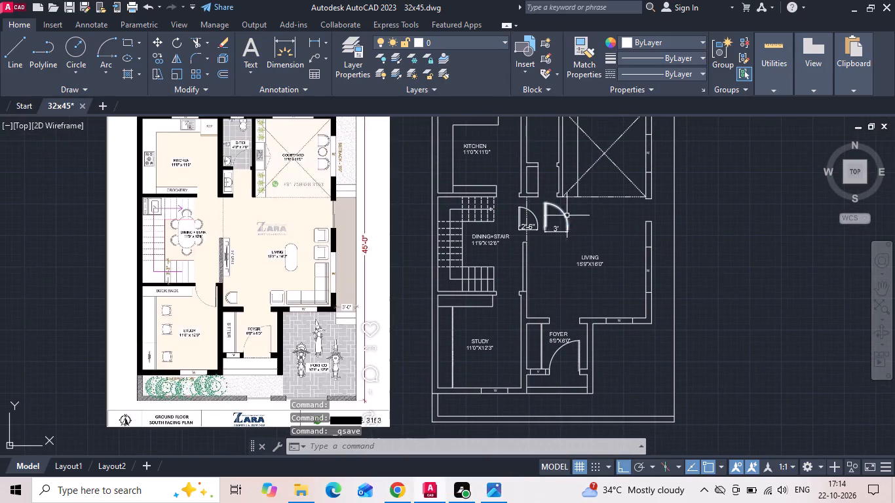
pyautogui.click(567, 215)
pyautogui.rightClick(558, 253)
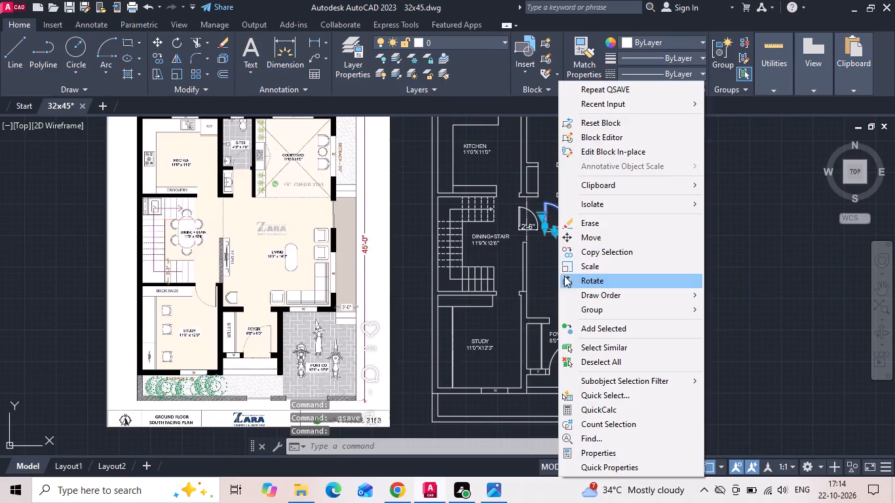
pyautogui.click(565, 276)
pyautogui.moveTo(544, 256); pyautogui.dragTo(546, 262)
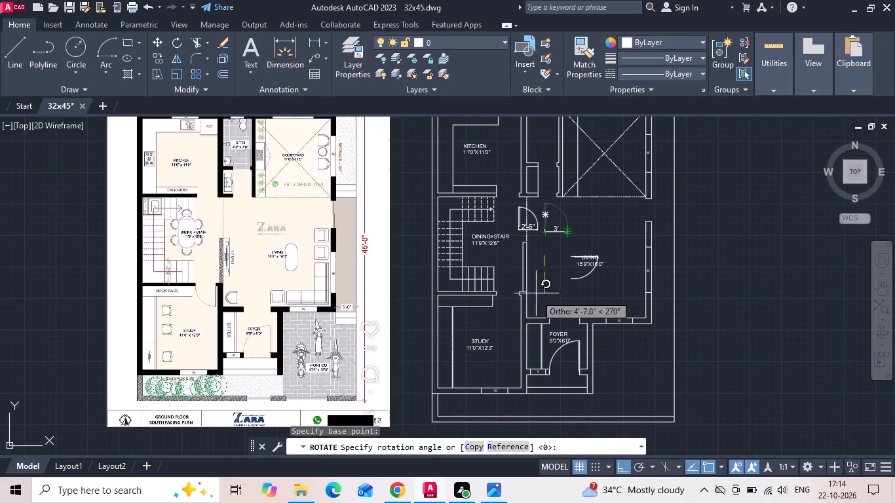
pyautogui.scroll(2, 544, 285)
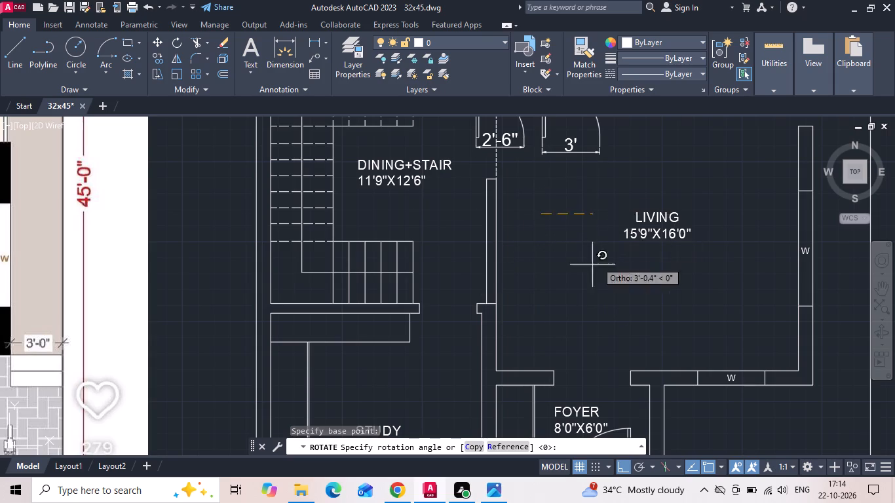
pyautogui.click(440, 250)
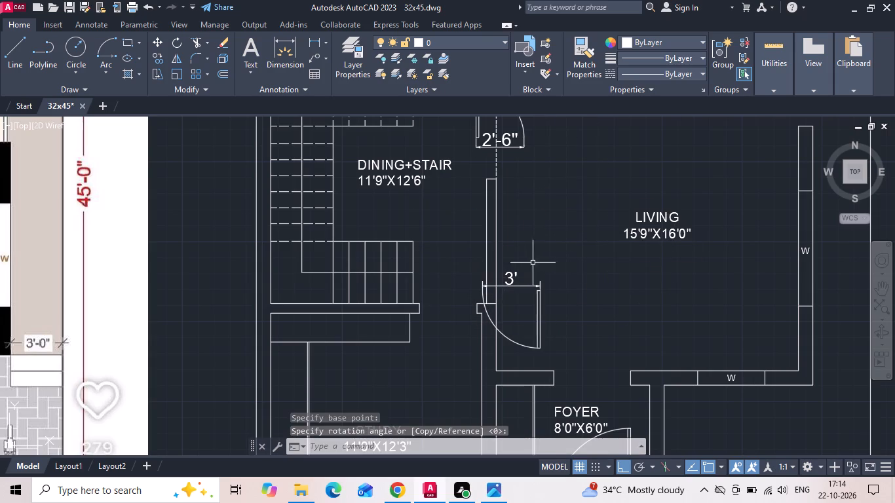
# Delete the 3' and 2'-6" width dimensions beside the two door blocks.
pyautogui.moveTo(537, 263); pyautogui.dragTo(568, 231, button='middle')
pyautogui.press('Escape')
pyautogui.click(550, 255)
pyautogui.press('Delete')
pyautogui.scroll(-1, 550, 261)
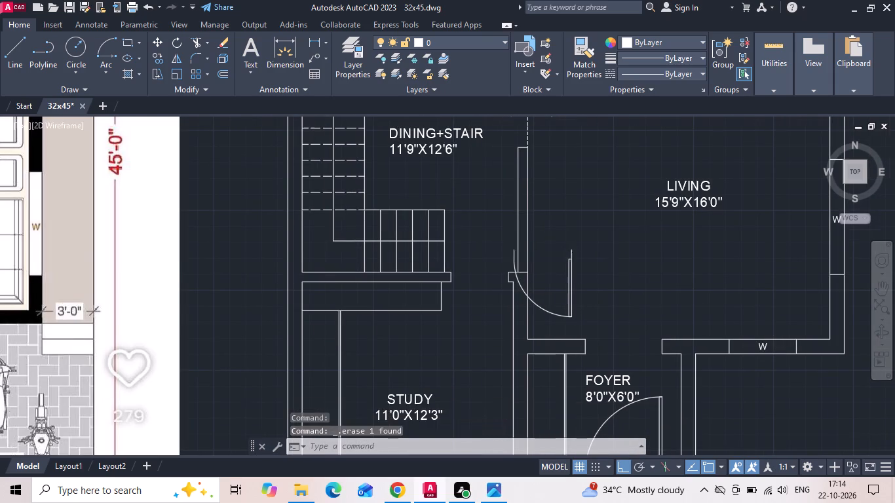
pyautogui.click(540, 170)
pyautogui.press('Delete')
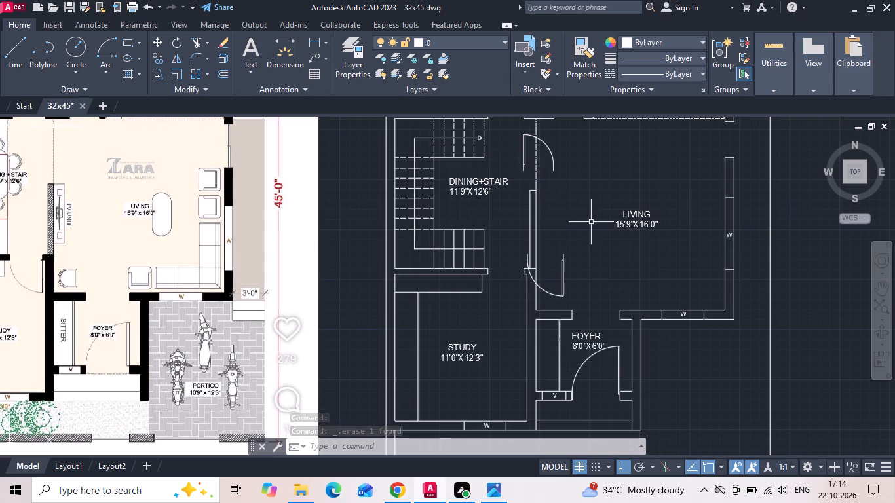
# Move the rotated 3' door into the study opening, placing its arc-side jamb end on the wall corner below the stair.
pyautogui.scroll(1, 537, 280)
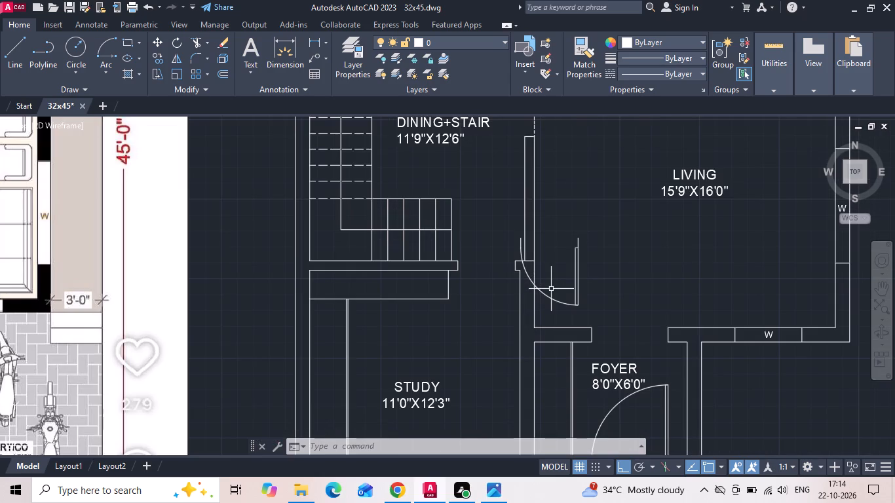
pyautogui.click(552, 299)
pyautogui.rightClick(565, 250)
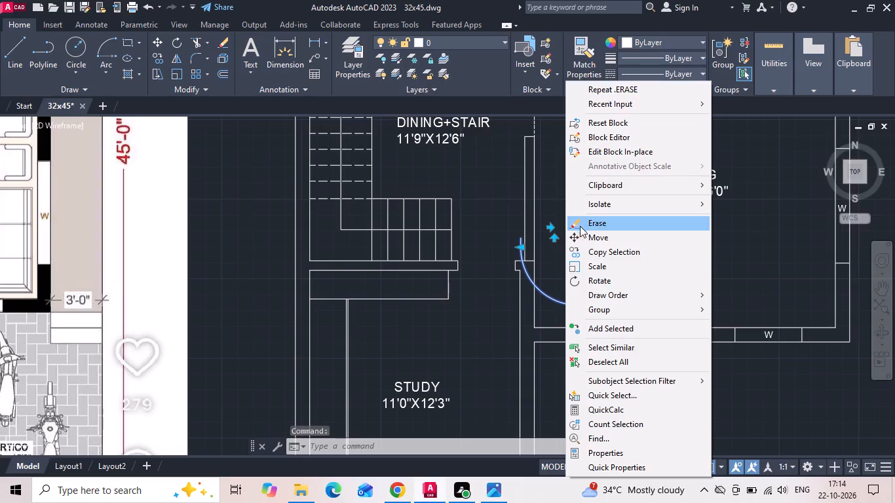
pyautogui.click(581, 240)
pyautogui.scroll(2, 504, 246)
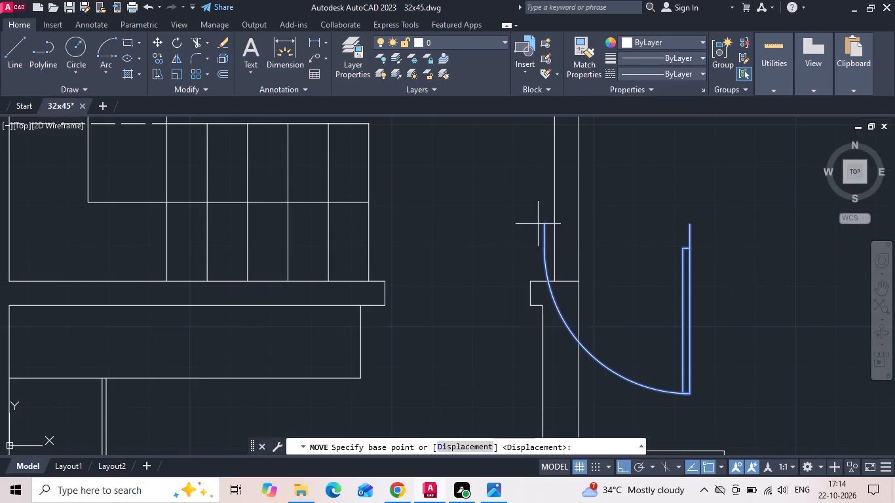
pyautogui.click(541, 226)
pyautogui.click(379, 282)
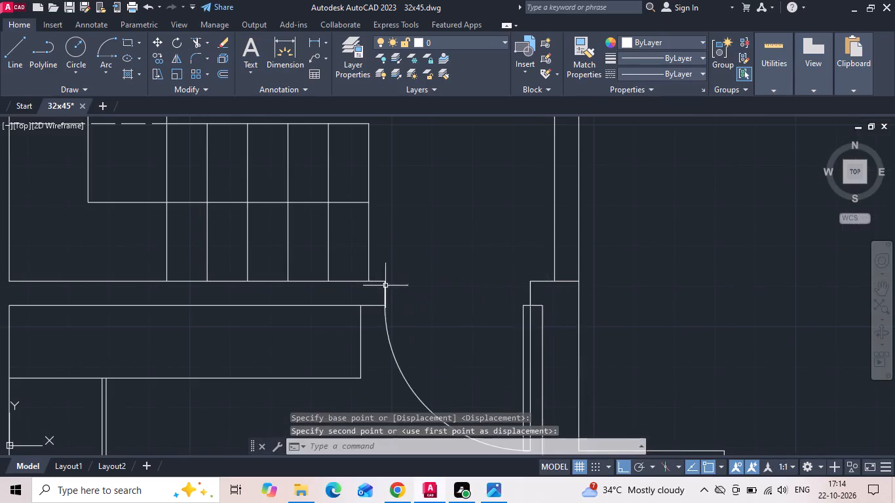
# Mirror the remaining 2'-6" door block across a vertical line beside it in the living room, erasing the source.
pyautogui.scroll(-3, 485, 302)
pyautogui.scroll(-1, 548, 310)
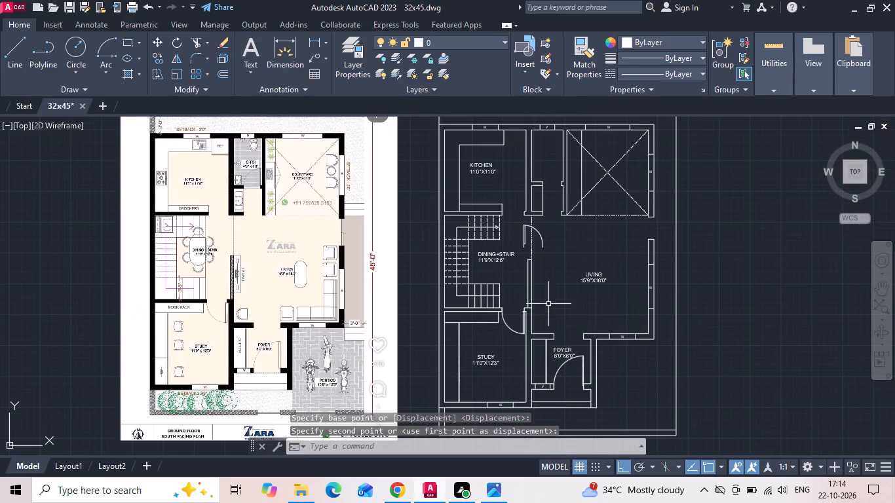
pyautogui.scroll(1, 535, 228)
pyautogui.click(548, 244)
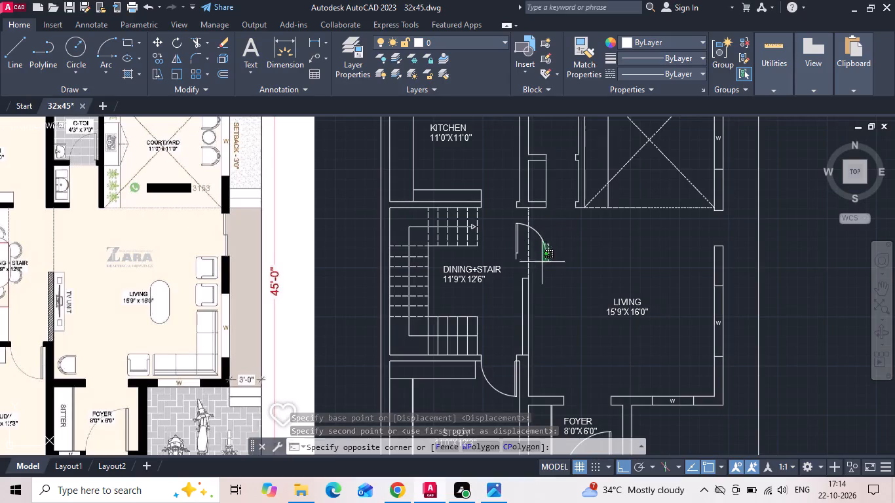
pyautogui.click(539, 271)
pyautogui.write('MI')
pyautogui.press('space')
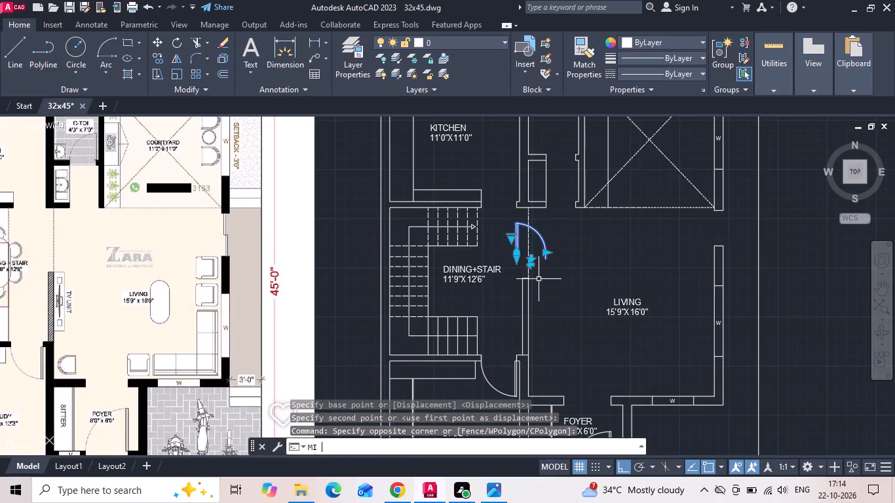
pyautogui.scroll(1, 568, 249)
pyautogui.moveTo(545, 234); pyautogui.dragTo(548, 256)
pyautogui.click(546, 288)
pyautogui.write('Y')
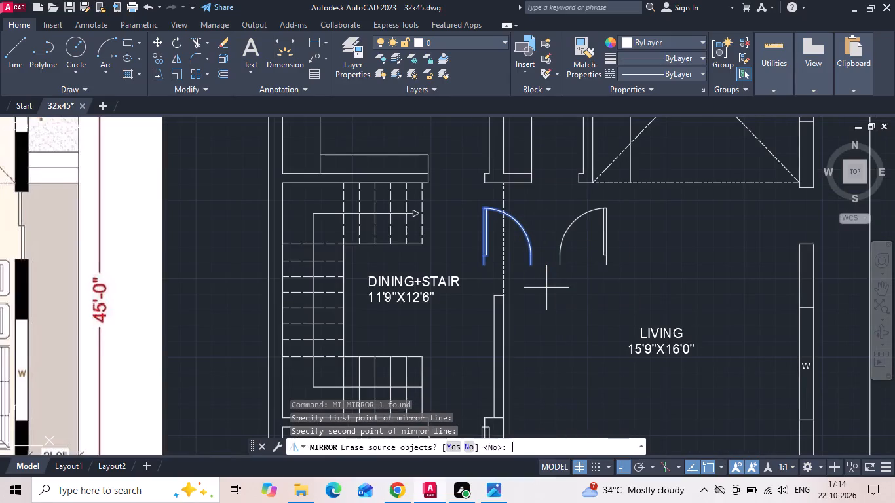
pyautogui.press('space')
# Move the mirrored door into the toilet opening, placing its arc-side jamb end on the lower corner of the short partition wall.
pyautogui.click(579, 263)
pyautogui.click(525, 240)
pyautogui.rightClick(525, 240)
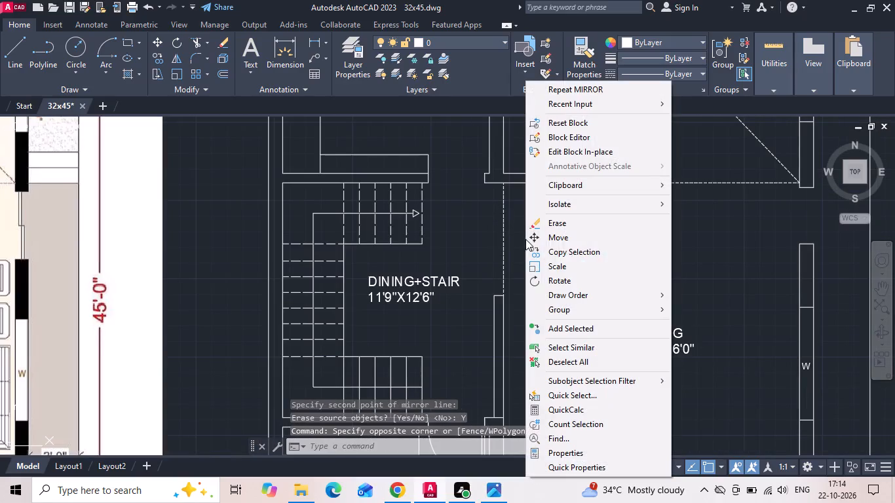
pyautogui.click(563, 242)
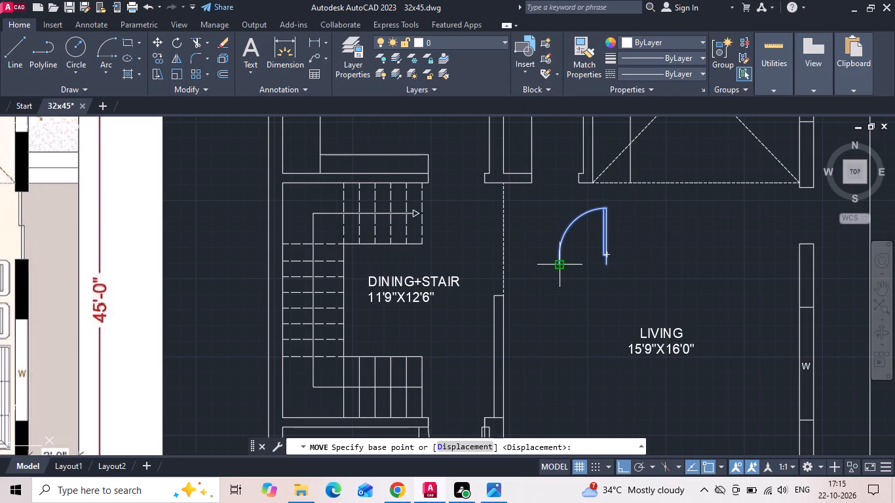
pyautogui.scroll(1, 556, 269)
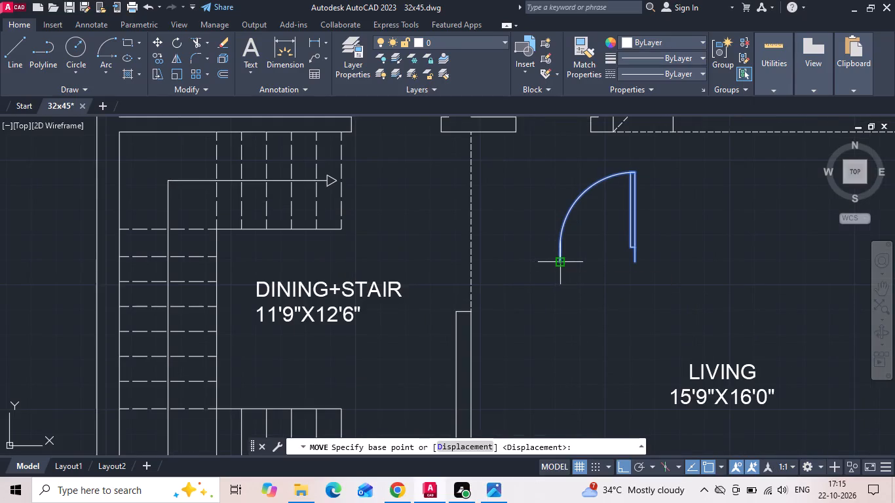
pyautogui.click(560, 263)
pyautogui.scroll(-2, 548, 337)
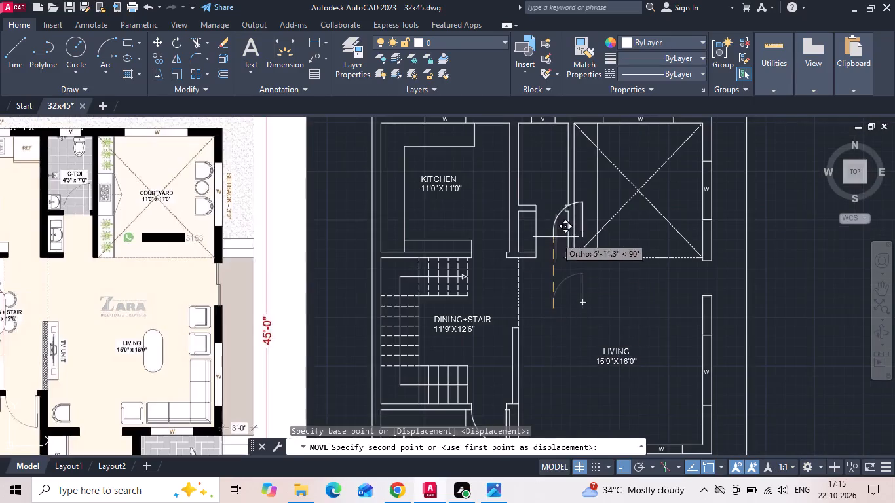
pyautogui.scroll(2, 554, 227)
pyautogui.click(509, 190)
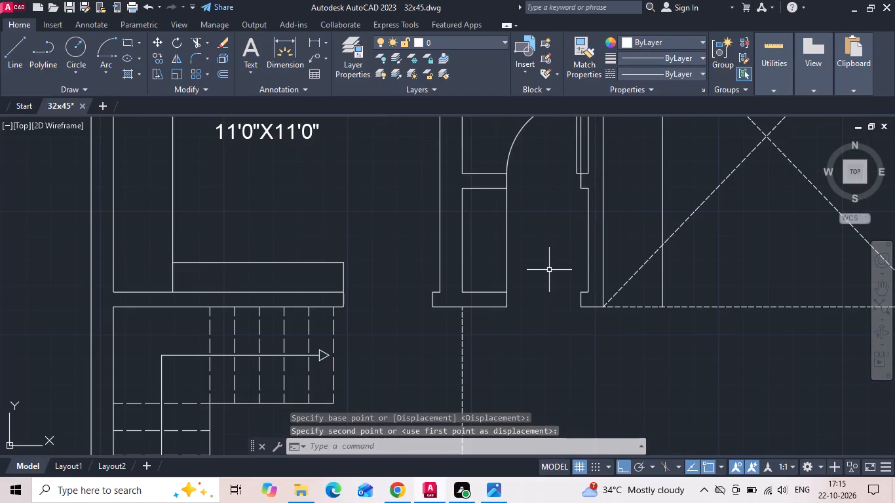
# Save the drawing.
pyautogui.hotkey('ctrl', 's')
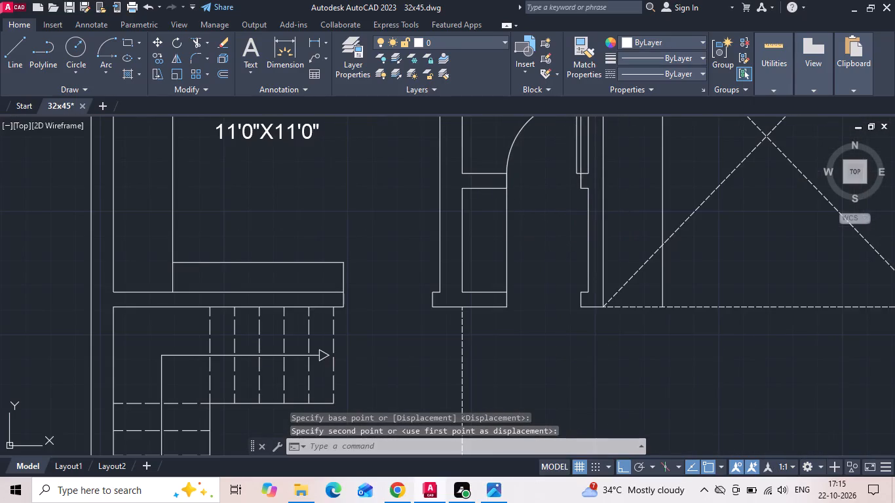
pyautogui.hotkey('ctrl', 's')
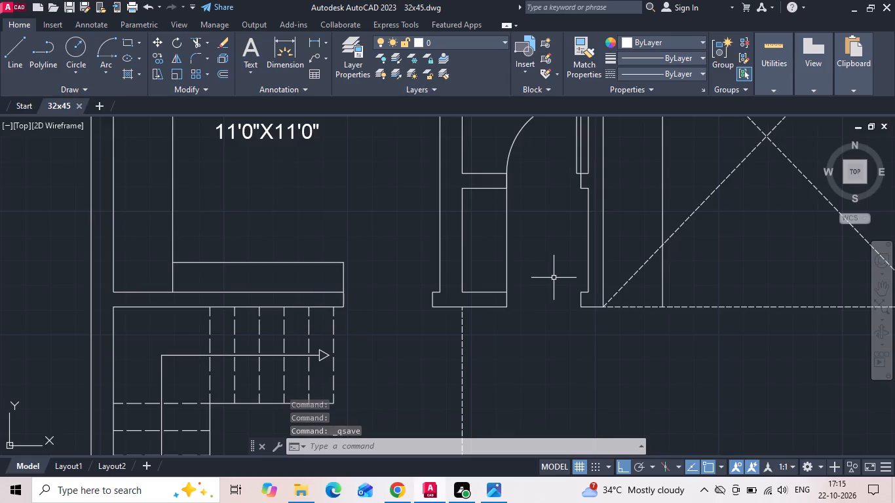
# Copy the LIVING room label with its size text into the toilet, between the ventilator and the door.
pyautogui.scroll(-3, 554, 279)
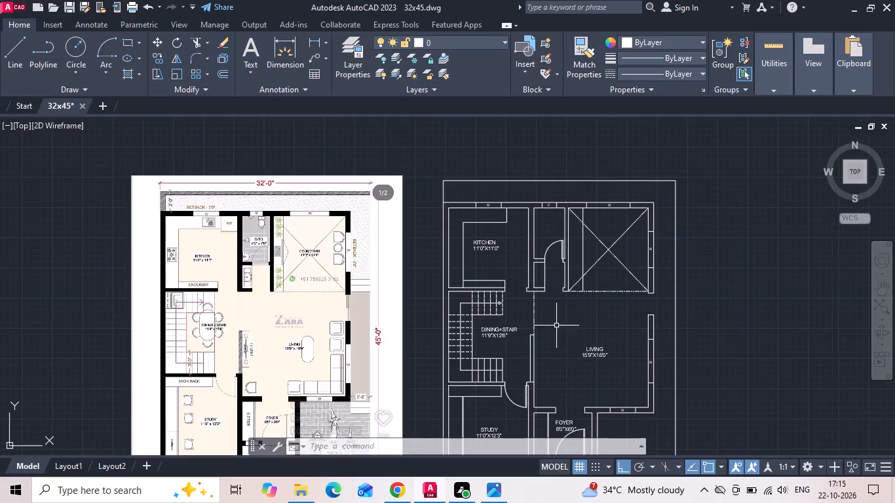
pyautogui.moveTo(556, 327); pyautogui.dragTo(556, 315, button='middle')
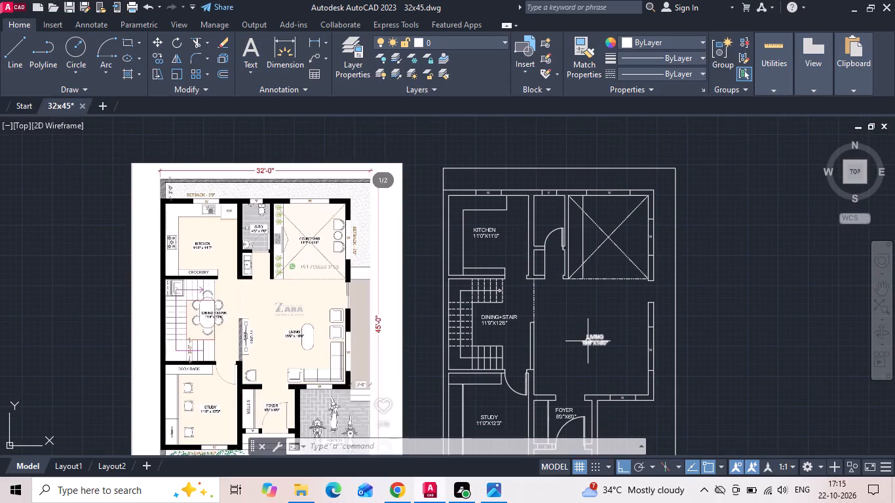
pyautogui.click(589, 343)
pyautogui.rightClick(590, 344)
pyautogui.click(634, 251)
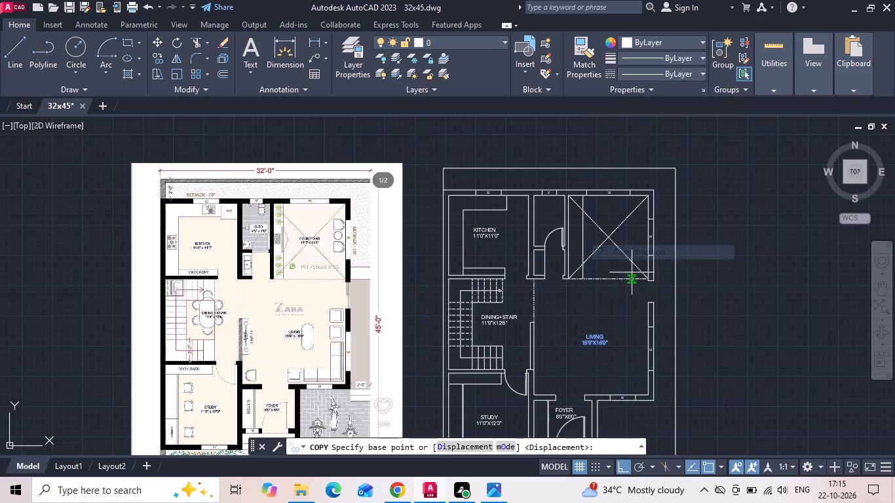
pyautogui.click(622, 317)
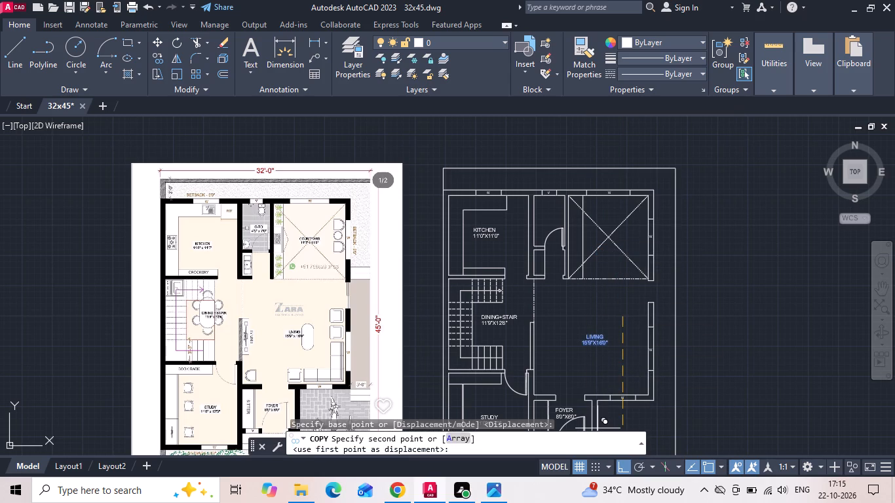
pyautogui.click(622, 467)
pyautogui.scroll(2, 573, 193)
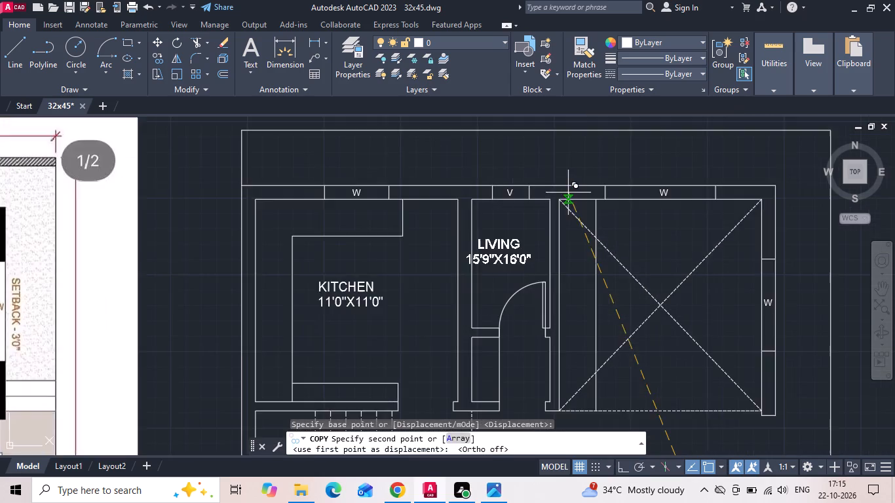
pyautogui.scroll(2, 566, 194)
pyautogui.click(605, 186)
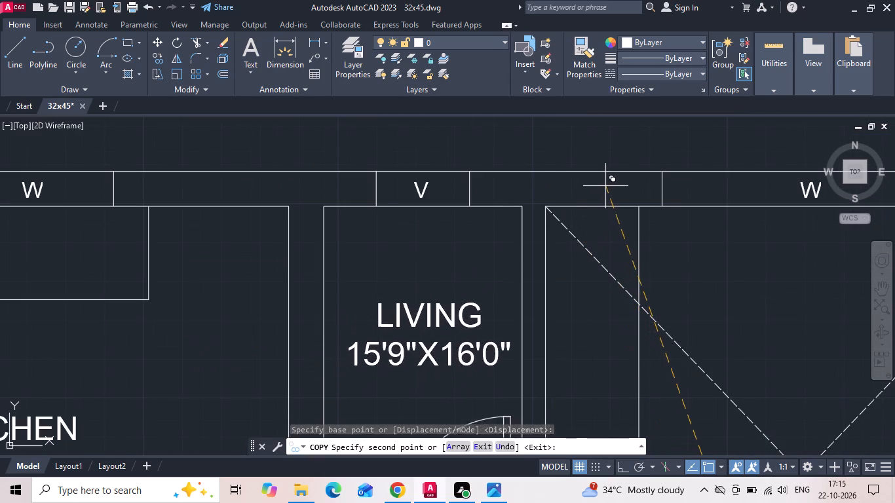
pyautogui.scroll(-2, 634, 219)
pyautogui.press('Escape')
# Change the size line of the copied label in the toilet to 4'3"X7'0", following the reference plan.
pyautogui.moveTo(197, 282); pyautogui.dragTo(601, 246, button='middle')
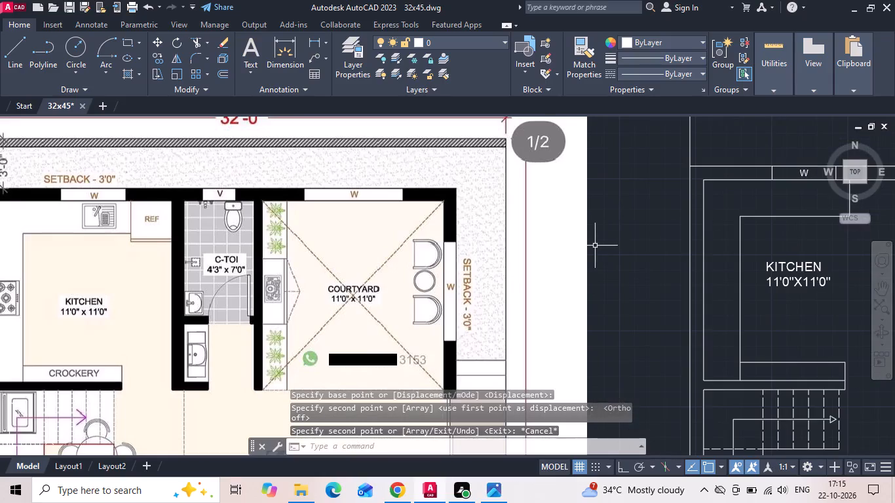
pyautogui.moveTo(645, 281); pyautogui.dragTo(506, 274, button='middle')
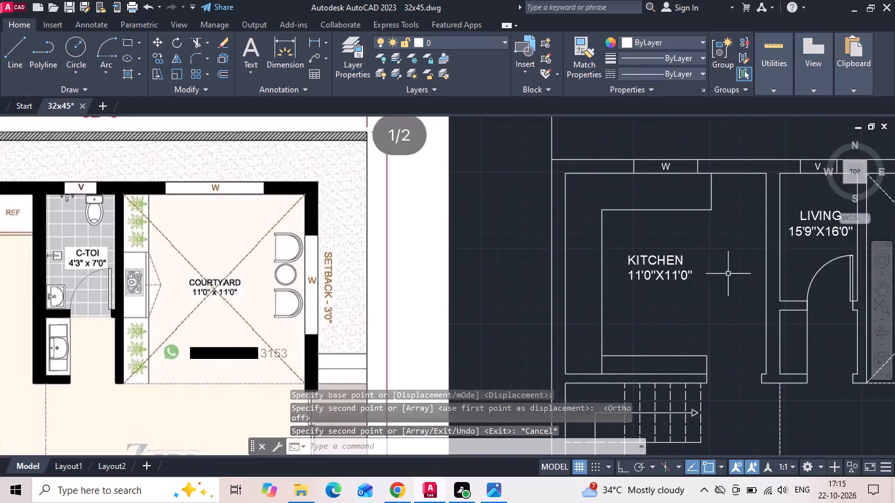
pyautogui.moveTo(786, 244); pyautogui.dragTo(600, 278, button='middle')
pyautogui.scroll(1, 650, 261)
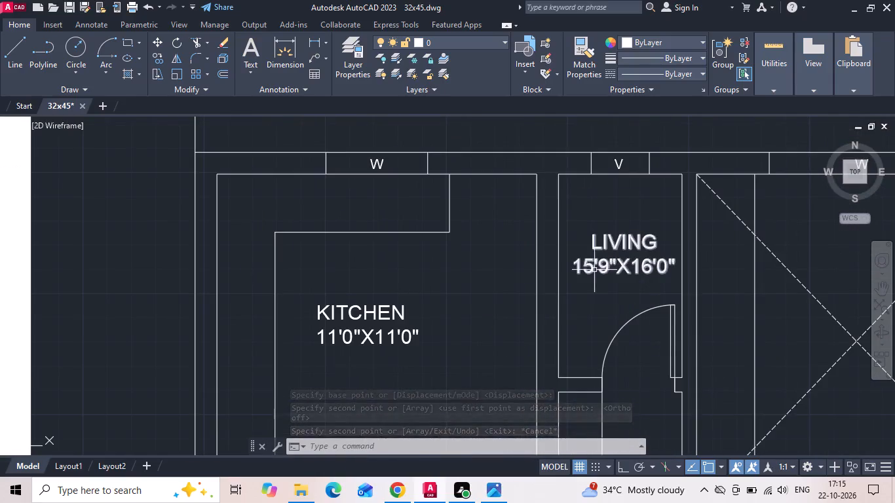
pyautogui.doubleClick(594, 270)
pyautogui.press('BackSpace')
pyautogui.press('BackSpace')
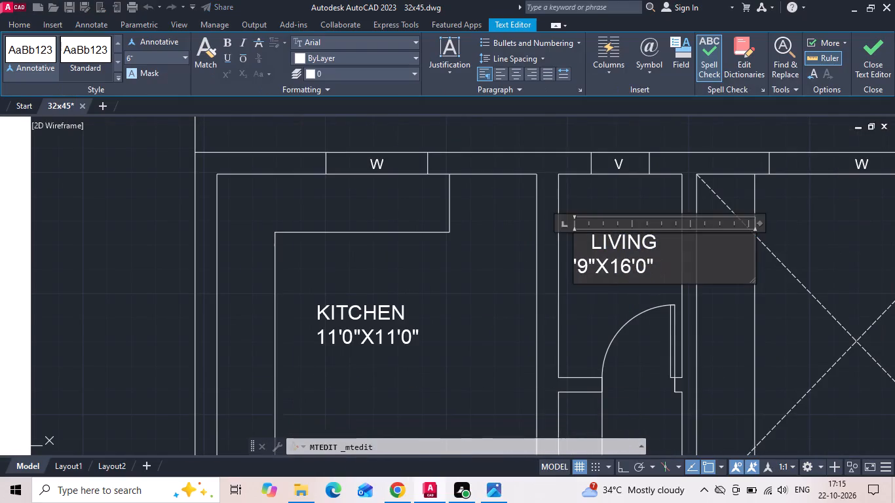
pyautogui.press('4')
pyautogui.click(599, 267)
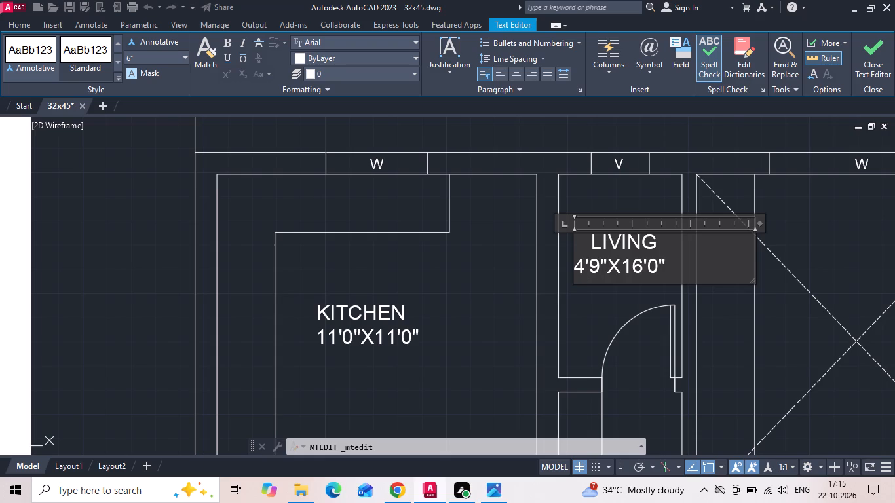
pyautogui.press('BackSpace')
pyautogui.press('3')
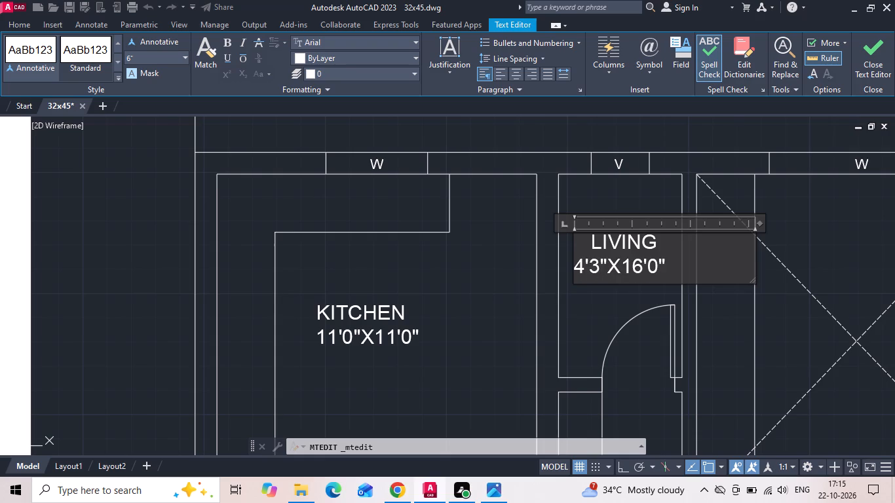
pyautogui.click(636, 271)
pyautogui.press('BackSpace')
pyautogui.press('BackSpace')
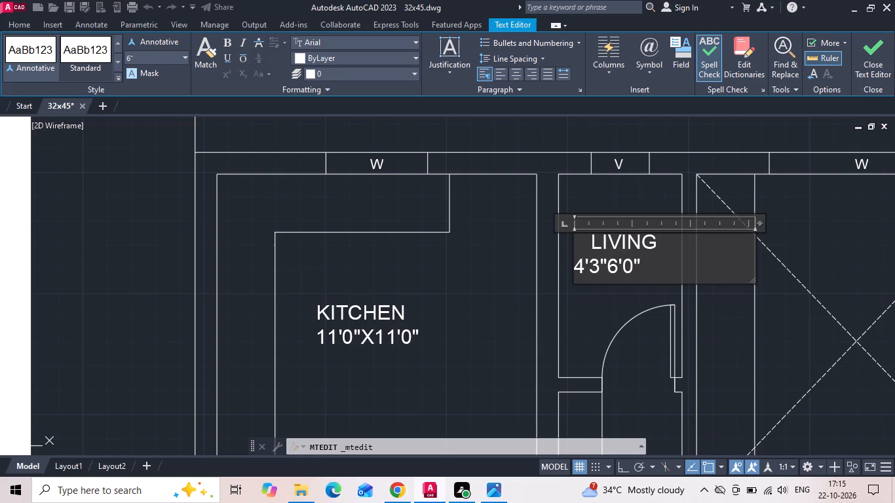
pyautogui.press('x')
pyautogui.click(628, 269)
pyautogui.press('BackSpace')
pyautogui.press('7')
# Replace the room name in the copied label with TOILET and finish the text edit.
pyautogui.moveTo(654, 245); pyautogui.dragTo(508, 245)
pyautogui.press('BackSpace')
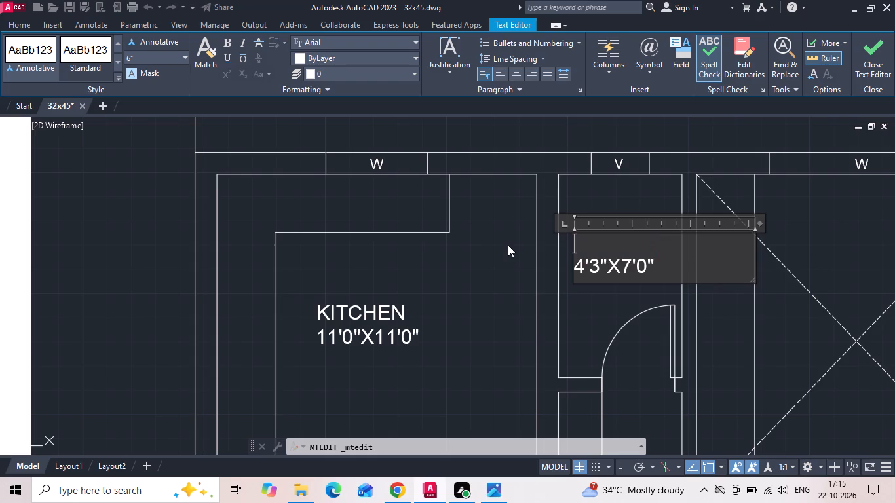
pyautogui.write('TOIL')
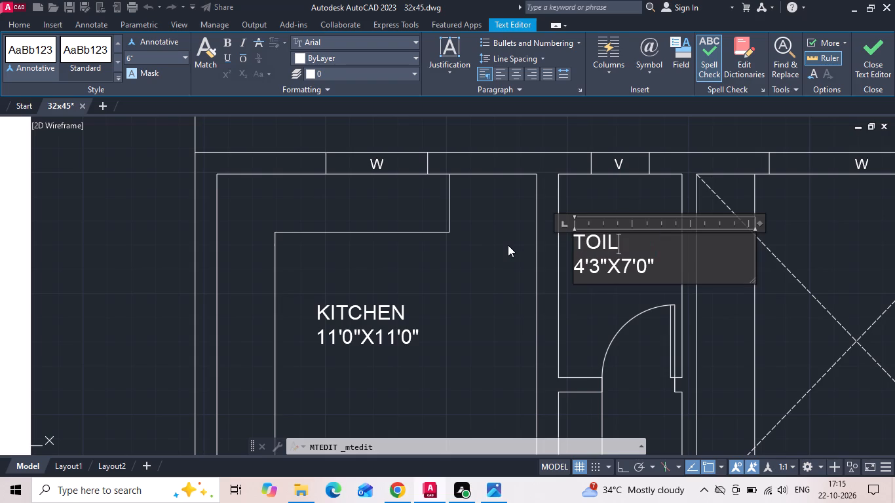
pyautogui.write('ET')
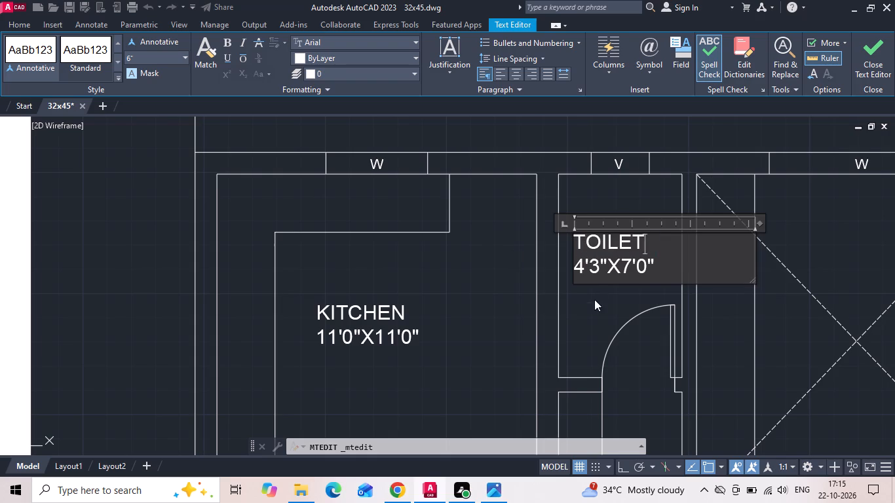
pyautogui.click(597, 305)
# Move the TOILET label slightly sideways to centre it between the toilet's side walls.
pyautogui.click(612, 282)
pyautogui.click(599, 253)
pyautogui.rightClick(598, 250)
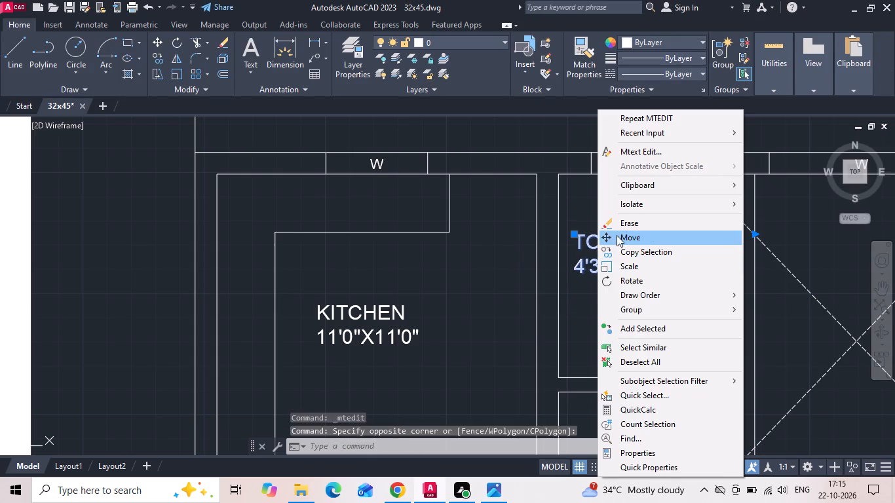
pyautogui.click(619, 235)
pyautogui.click(649, 415)
pyautogui.click(657, 416)
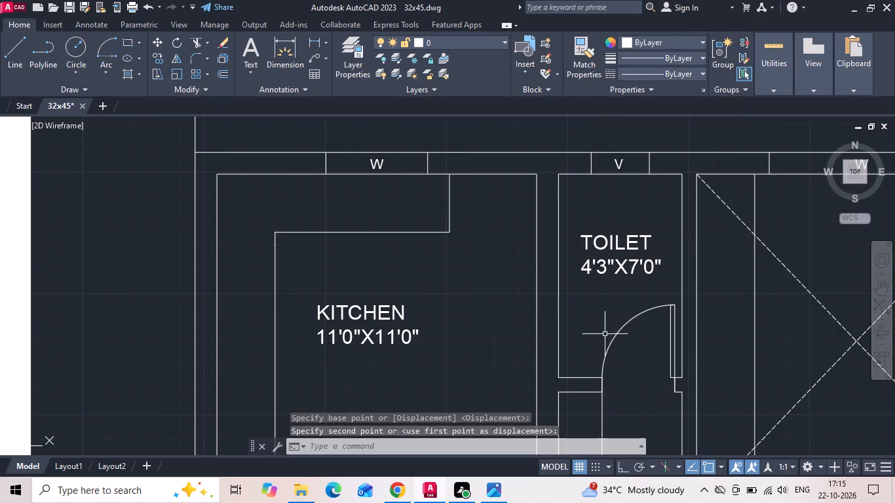
# Check the toilet's length along its kitchen-side wall with a linear dimension, without placing it.
pyautogui.click(310, 43)
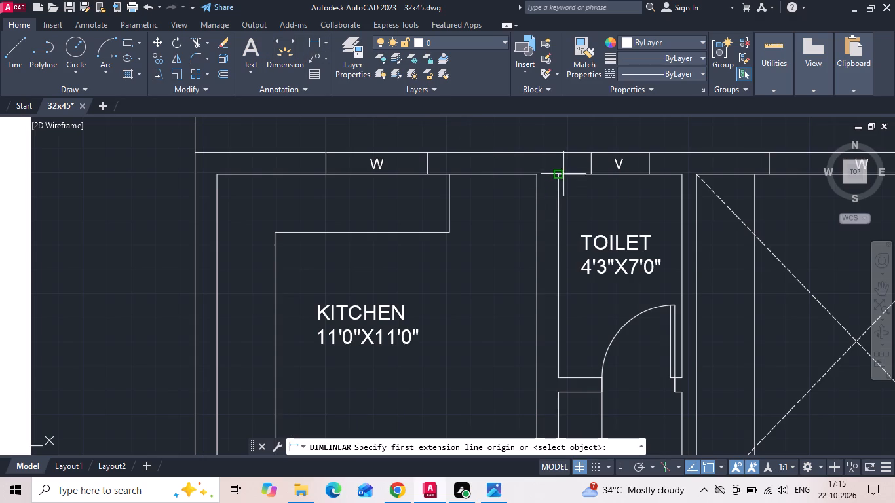
pyautogui.click(558, 174)
pyautogui.click(562, 378)
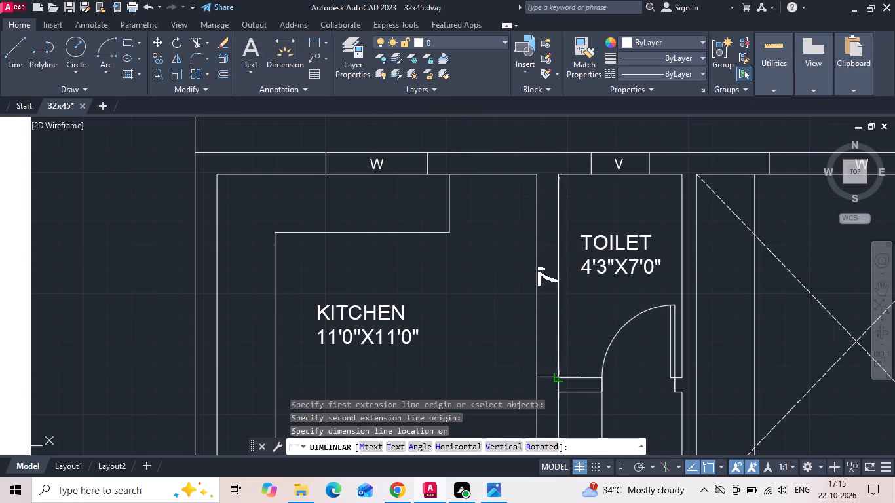
pyautogui.press('Escape')
# Save the drawing.
pyautogui.hotkey('ctrl', 's')
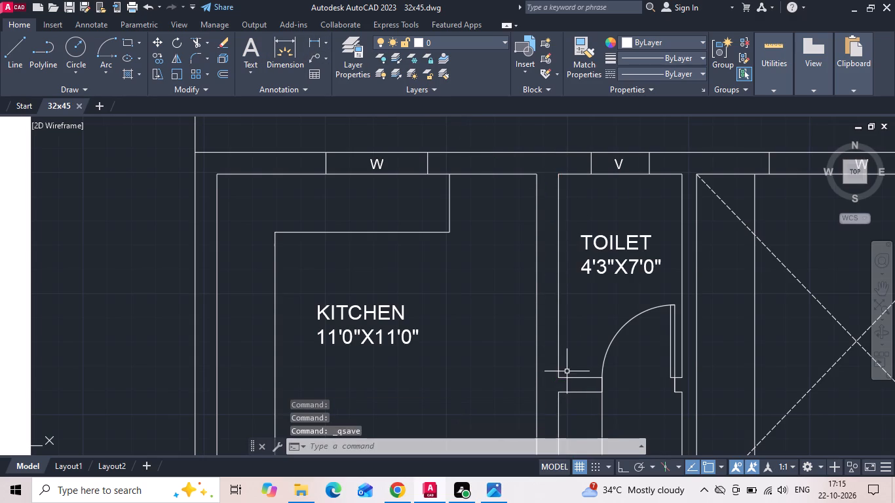
pyautogui.hotkey('ctrl', 's')
pyautogui.hotkey('ctrl', 's')
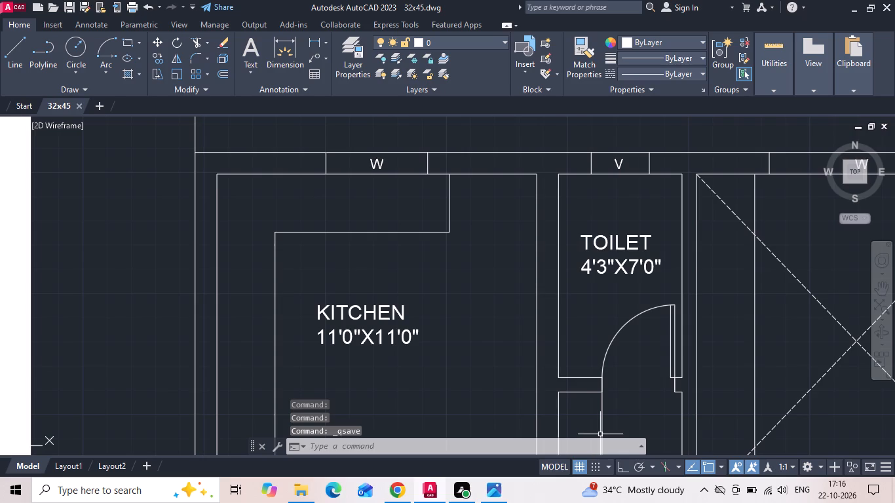
pyautogui.hotkey('ctrl', 's')
pyautogui.hotkey('ctrl', 's')
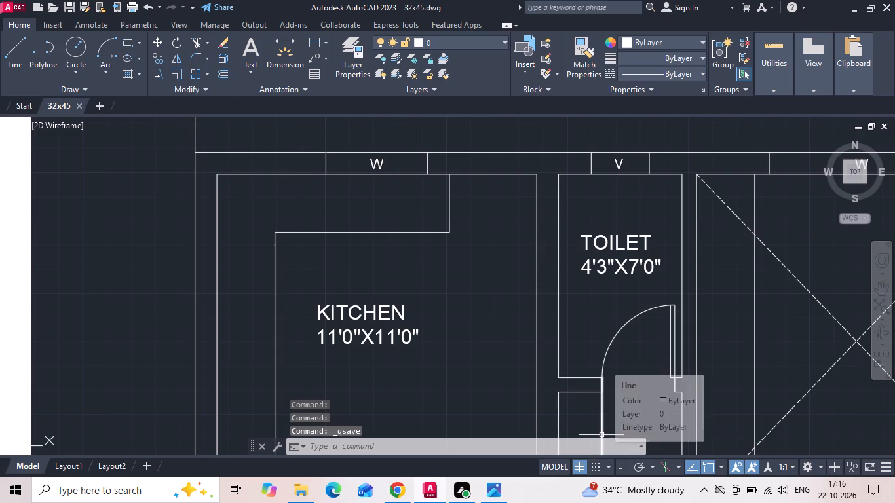
# Save the drawing.
pyautogui.hotkey('ctrl', 's')
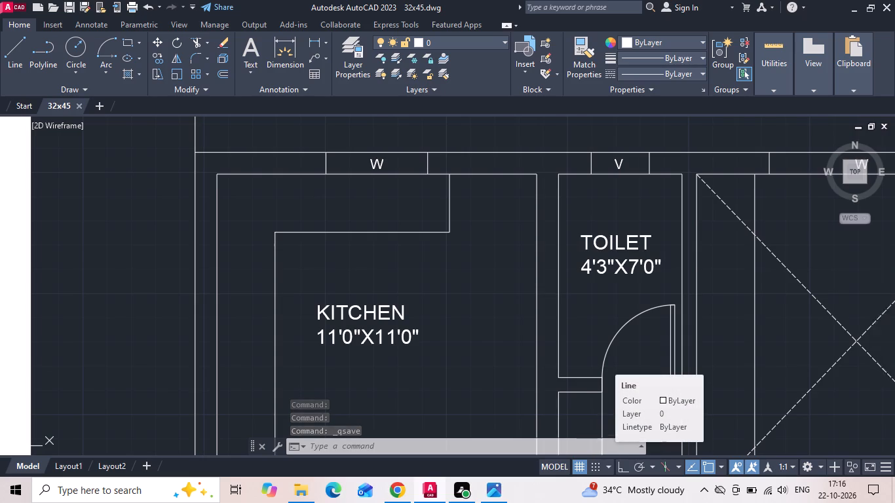
pyautogui.hotkey('ctrl', 's')
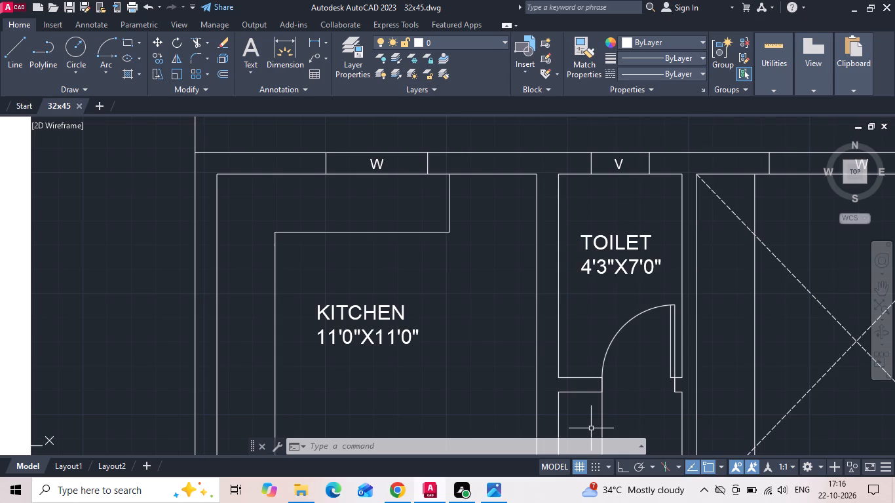
pyautogui.hotkey('ctrl', 's')
pyautogui.hotkey('ctrl', 's')
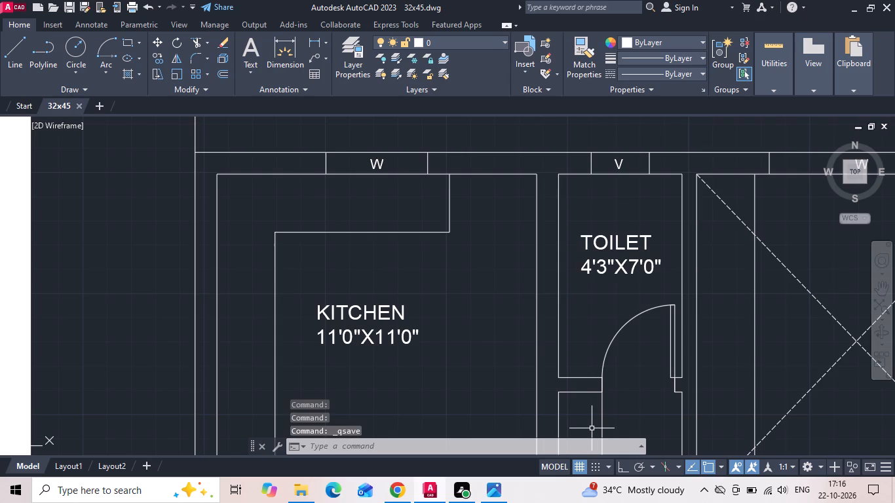
pyautogui.hotkey('ctrl', 's')
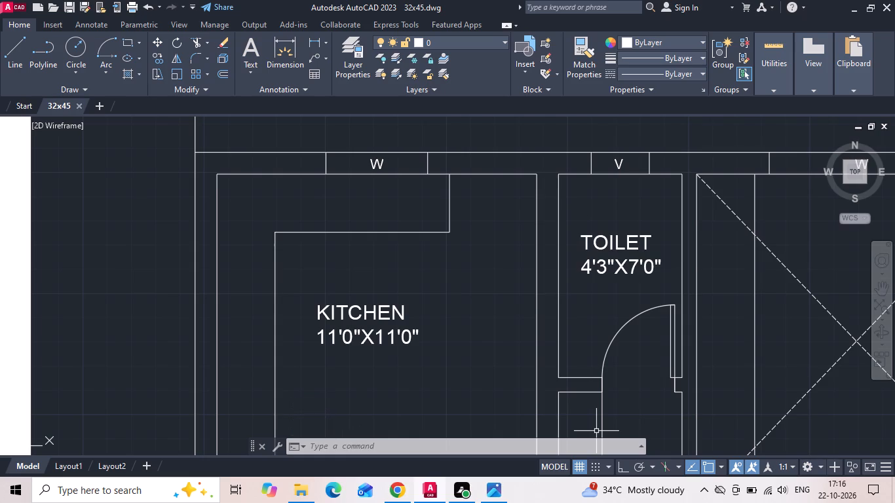
pyautogui.hotkey('ctrl', 's')
pyautogui.hotkey('ctrl', 's')
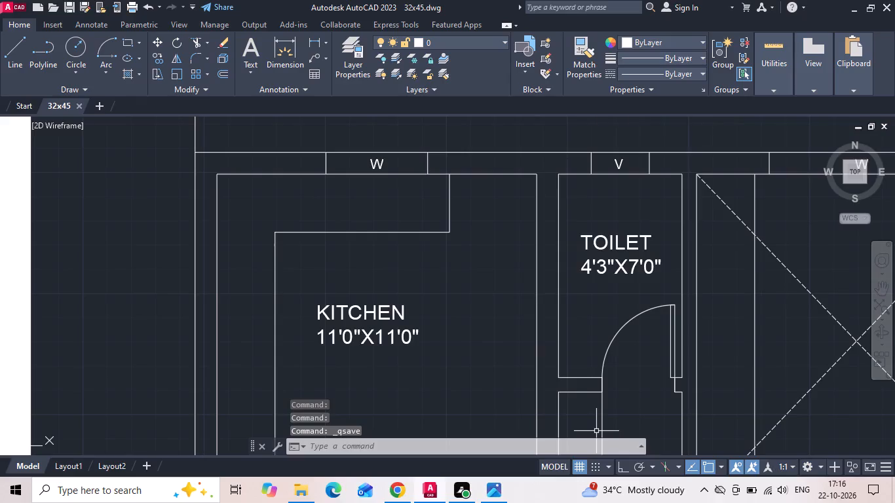
# Copy the TOILET label up into the setback strip above the toilet's ventilator.
pyautogui.scroll(-2, 596, 432)
pyautogui.moveTo(582, 422); pyautogui.dragTo(579, 299, button='middle')
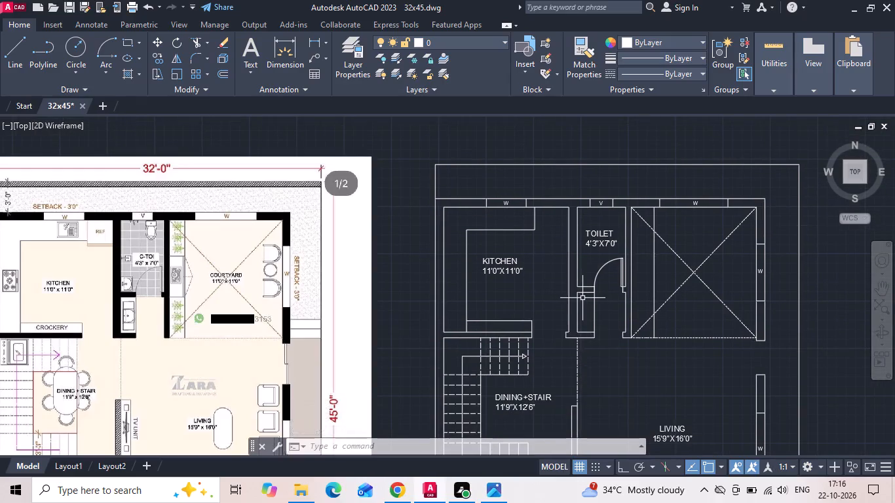
pyautogui.moveTo(576, 313); pyautogui.dragTo(592, 251, button='middle')
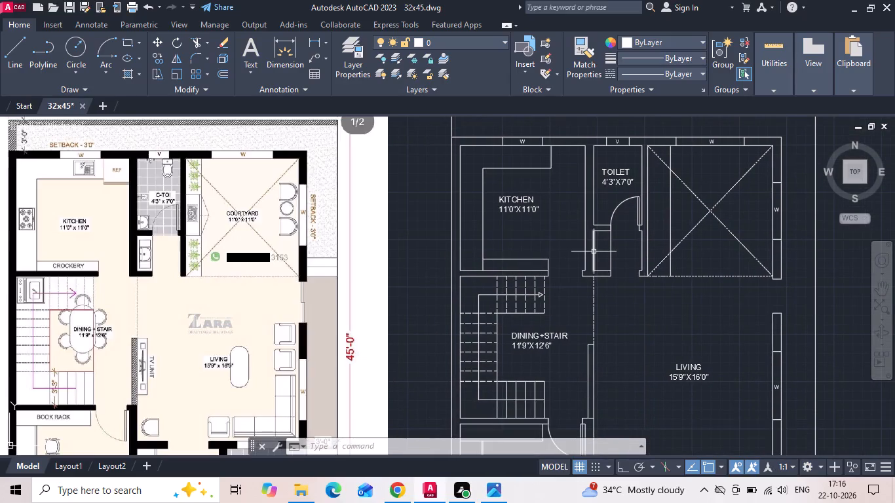
pyautogui.moveTo(575, 280); pyautogui.dragTo(575, 234, button='middle')
pyautogui.moveTo(560, 270); pyautogui.dragTo(544, 343, button='middle')
pyautogui.moveTo(507, 170); pyautogui.dragTo(533, 174, button='middle')
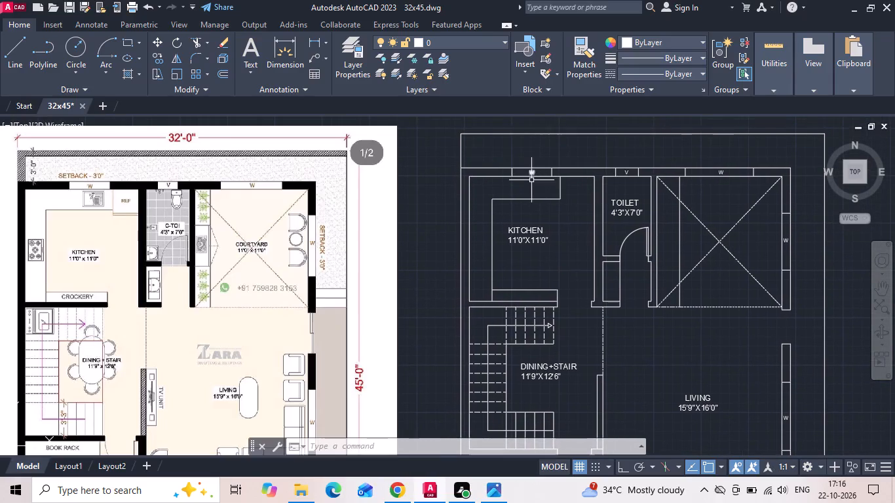
pyautogui.click(633, 208)
pyautogui.rightClick(632, 208)
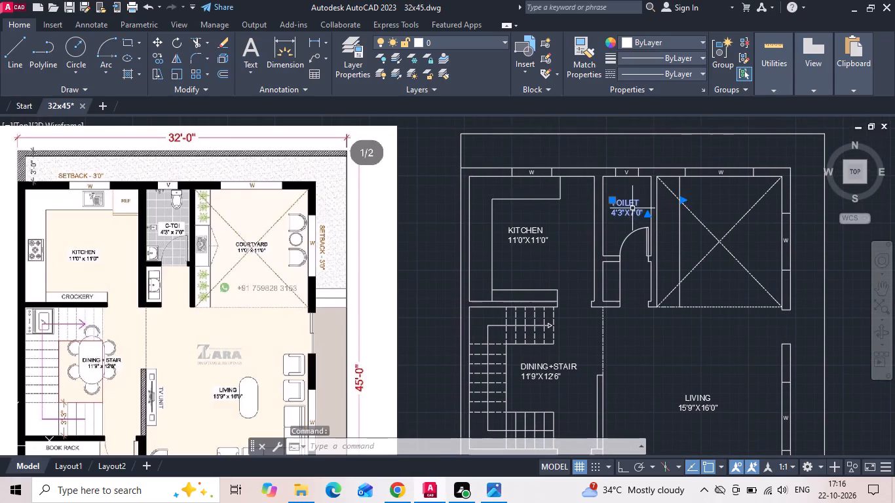
pyautogui.click(660, 246)
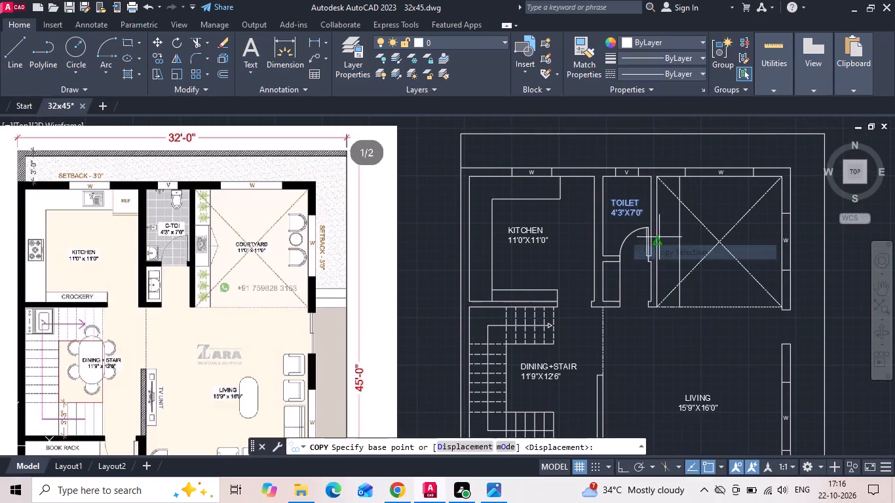
pyautogui.moveTo(659, 236); pyautogui.dragTo(663, 212)
pyautogui.click(662, 186)
pyautogui.moveTo(664, 199); pyautogui.dragTo(671, 234, button='middle')
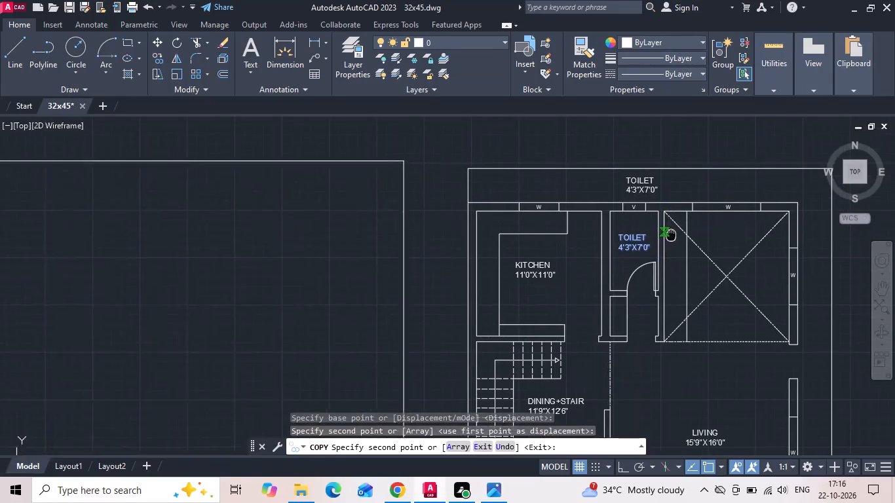
pyautogui.press('Escape')
# Replace the whole text of the copied label in the setback strip with SETBACK-3'0" and finish the edit.
pyautogui.doubleClick(653, 185)
pyautogui.scroll(2, 653, 185)
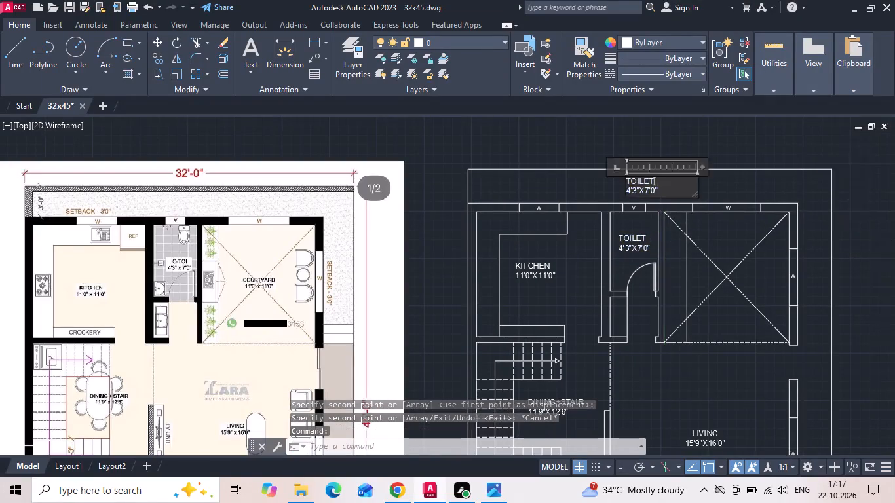
pyautogui.moveTo(660, 196); pyautogui.dragTo(597, 179)
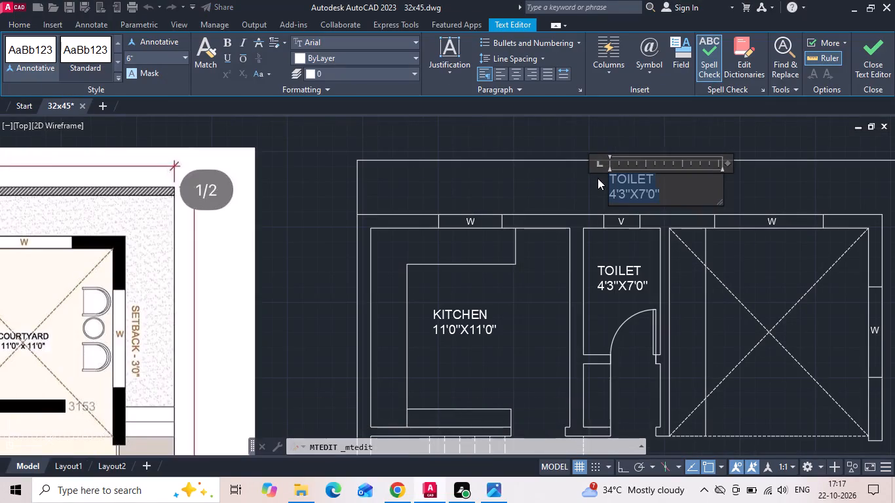
pyautogui.press('BackSpace')
pyautogui.scroll(-1, 634, 221)
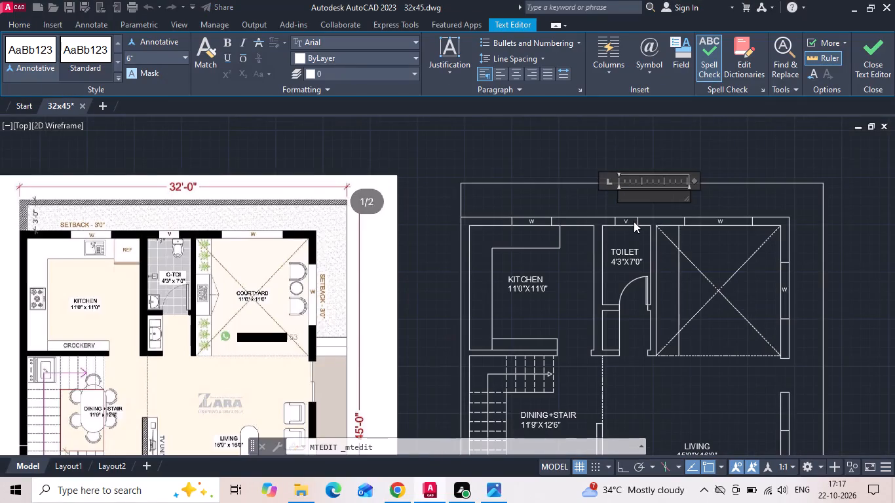
pyautogui.press('s')
pyautogui.write('ET')
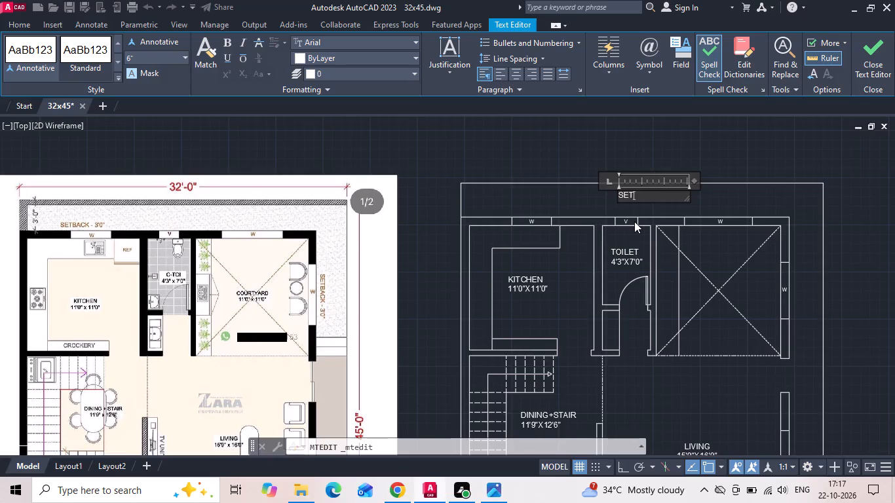
pyautogui.write('BACK')
pyautogui.press('-')
pyautogui.write("3'0")
pyautogui.hotkey('shift', '"')
pyautogui.click(584, 153)
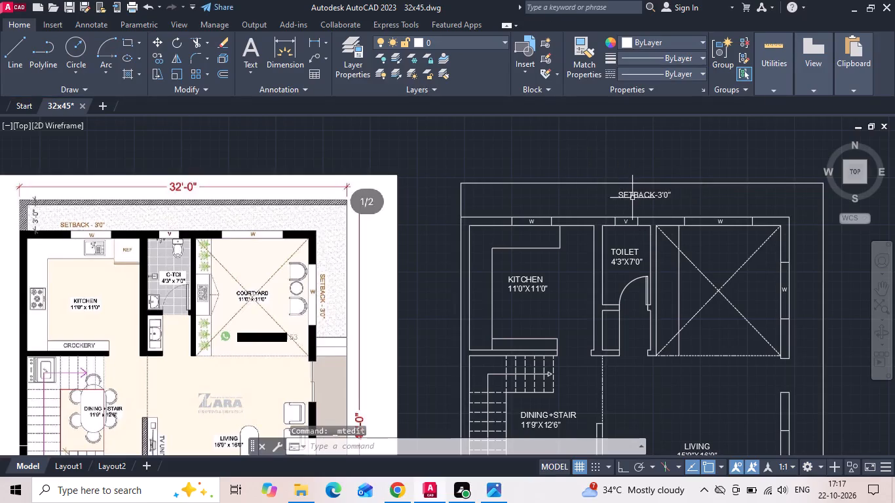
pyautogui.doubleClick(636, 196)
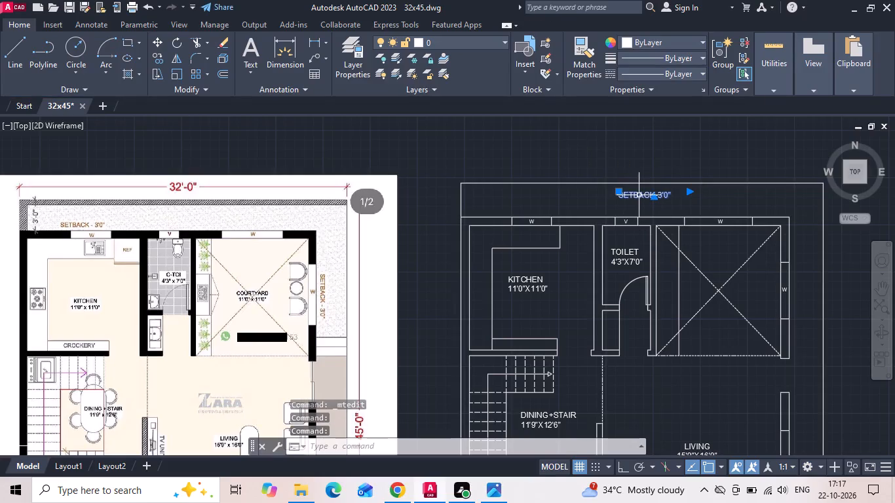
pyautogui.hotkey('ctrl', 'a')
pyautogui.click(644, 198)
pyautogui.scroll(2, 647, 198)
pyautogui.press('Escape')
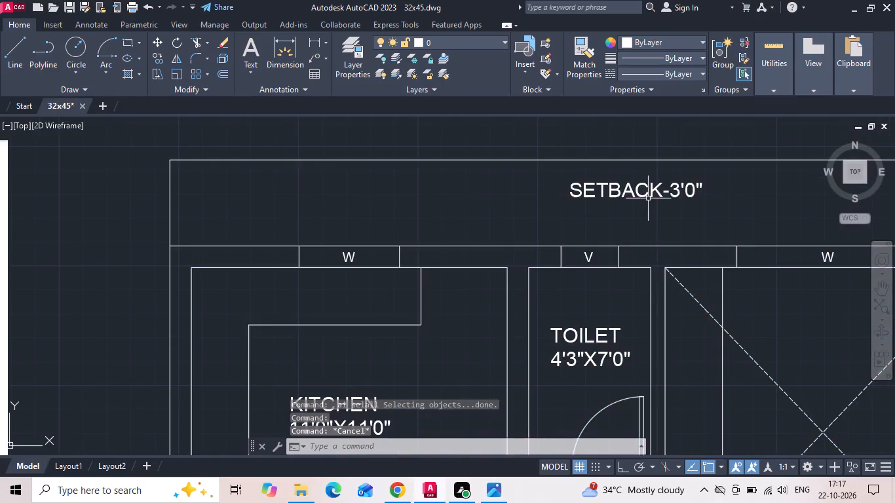
# Colour all of the SETBACK-3'0" label's text red and finish the text edit.
pyautogui.doubleClick(647, 193)
pyautogui.hotkey('ctrl', 'a')
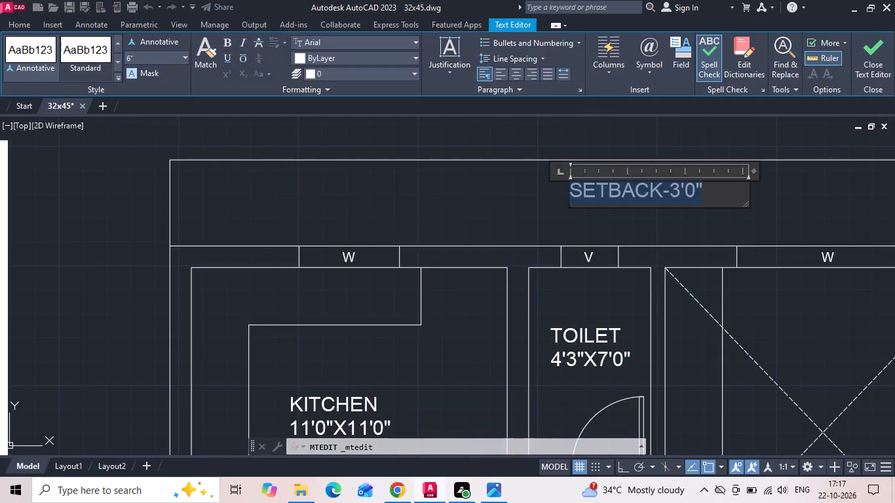
pyautogui.click(303, 60)
pyautogui.click(304, 185)
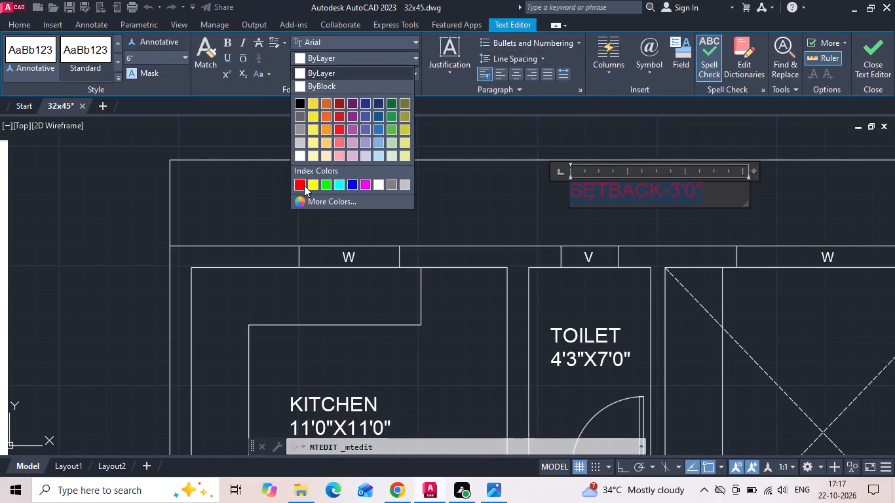
pyautogui.click(419, 219)
# Move the SETBACK-3'0" label along the strip to sit just above the kitchen window, clear of the wall line.
pyautogui.scroll(-3, 617, 211)
pyautogui.scroll(1, 573, 208)
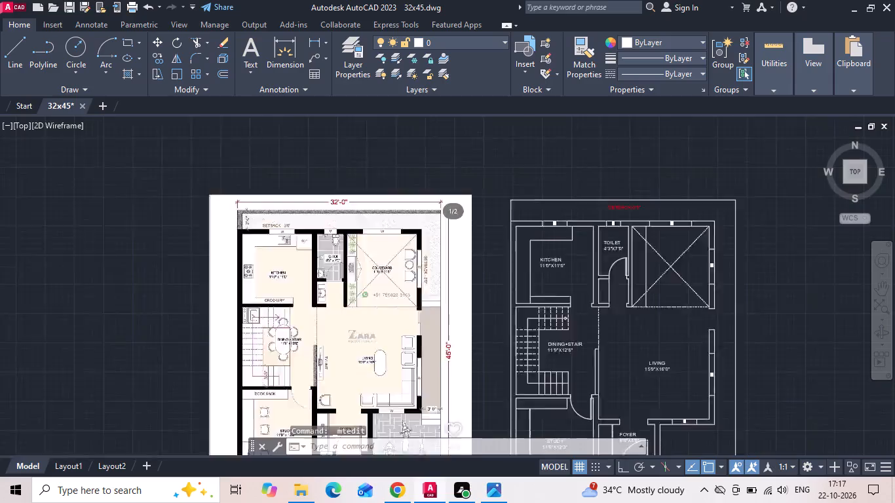
pyautogui.click(638, 204)
pyautogui.rightClick(642, 210)
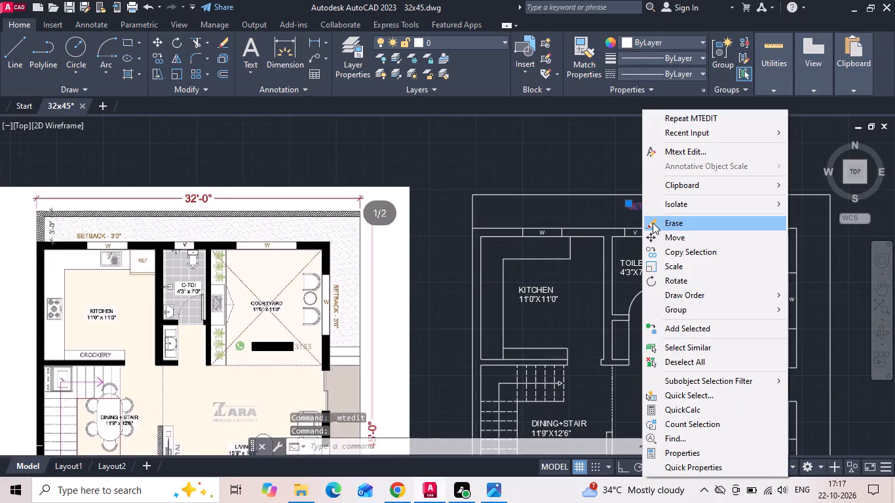
pyautogui.click(670, 236)
pyautogui.moveTo(666, 211); pyautogui.dragTo(658, 212)
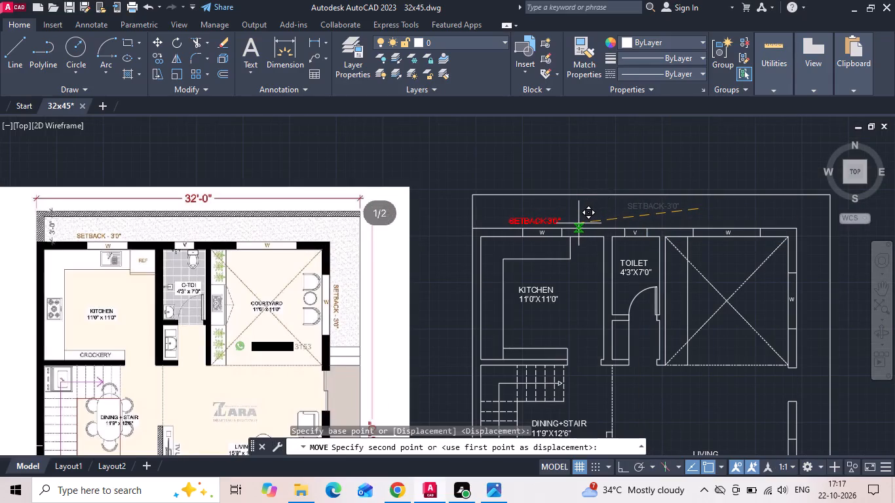
pyautogui.click(577, 223)
pyautogui.scroll(2, 556, 232)
pyautogui.click(532, 217)
pyautogui.rightClick(531, 216)
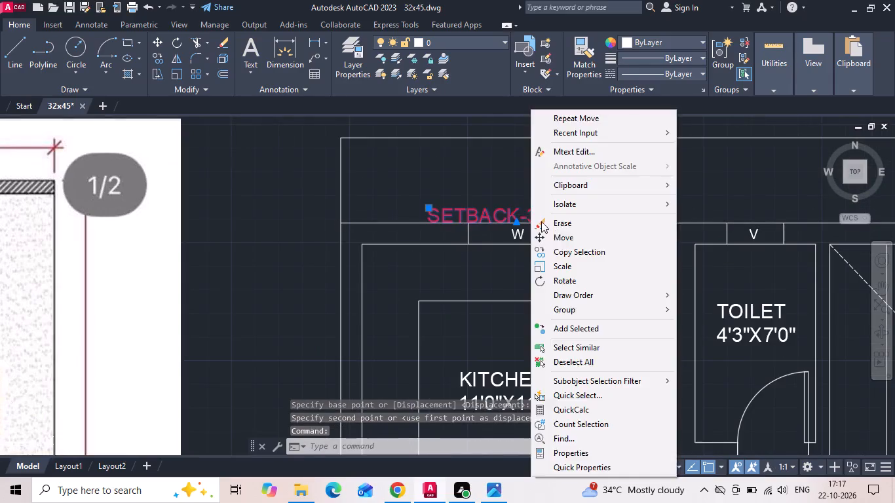
pyautogui.click(559, 236)
pyautogui.click(608, 206)
pyautogui.click(609, 198)
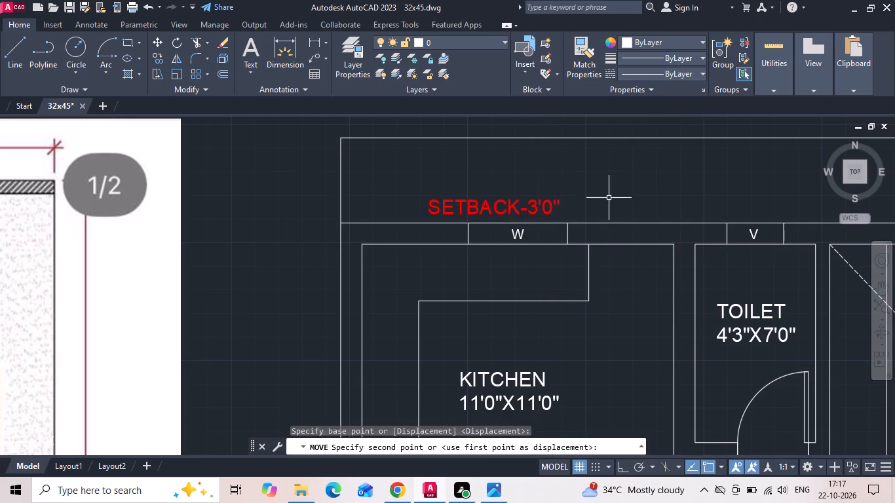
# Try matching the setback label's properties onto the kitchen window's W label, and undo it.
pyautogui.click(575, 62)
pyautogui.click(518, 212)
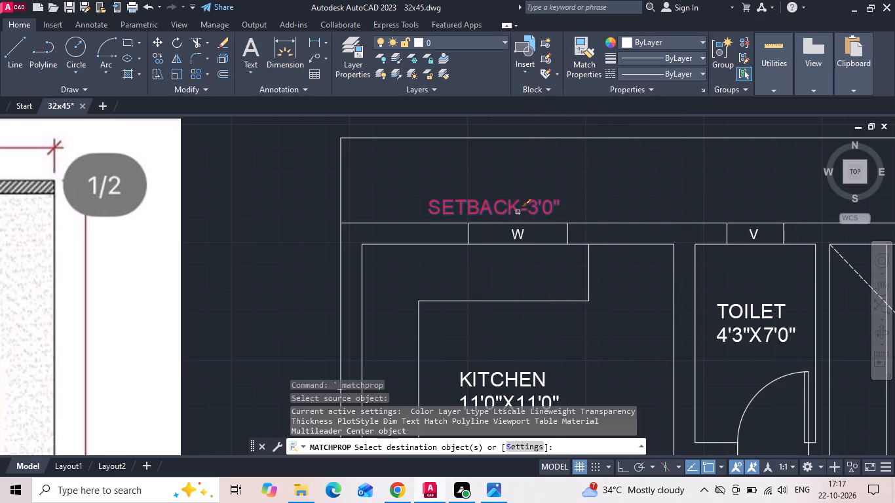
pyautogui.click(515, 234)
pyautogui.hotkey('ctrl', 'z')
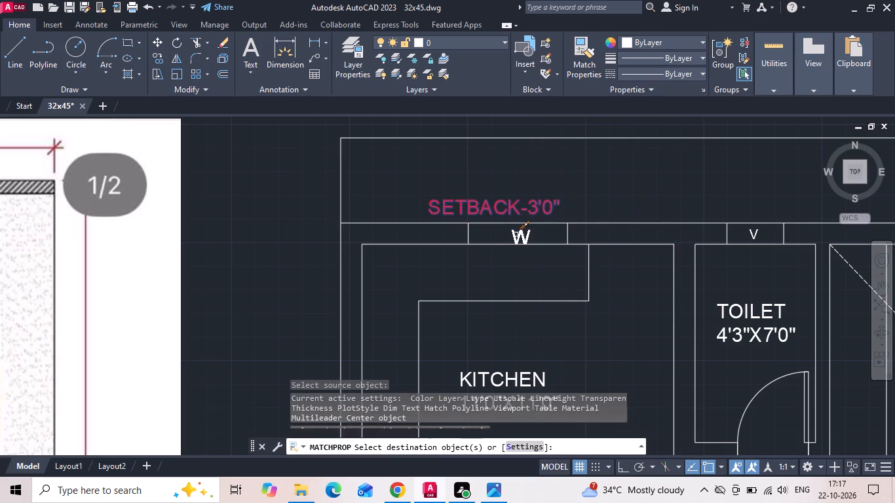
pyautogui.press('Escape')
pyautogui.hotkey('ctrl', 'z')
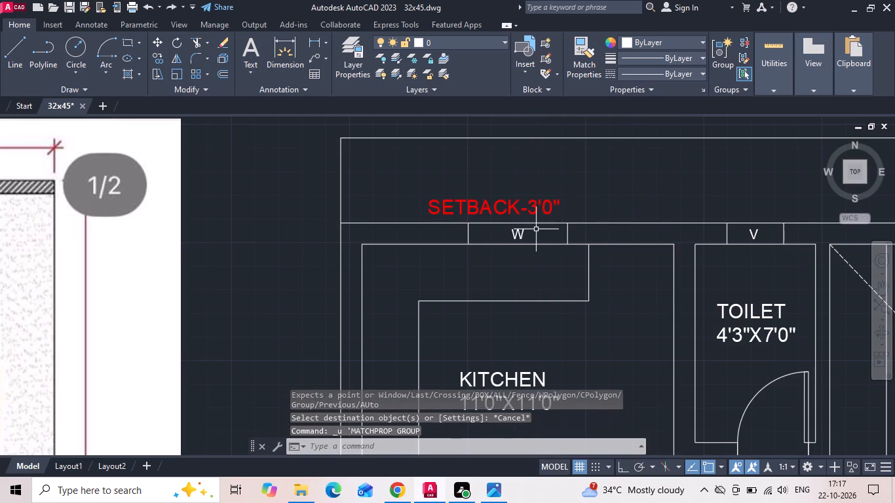
# Colour the kitchen window's W label text red and finish the text edit.
pyautogui.doubleClick(520, 233)
pyautogui.hotkey('ctrl', 'a')
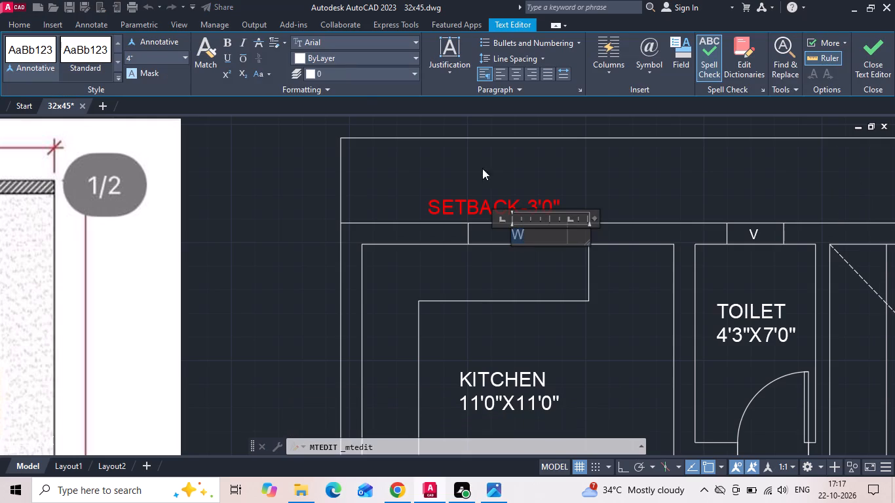
pyautogui.click(302, 56)
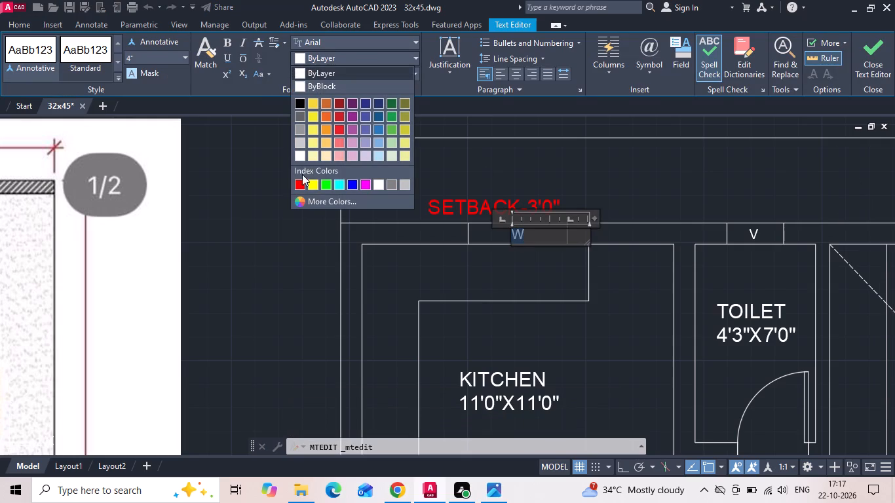
pyautogui.click(300, 184)
pyautogui.click(533, 163)
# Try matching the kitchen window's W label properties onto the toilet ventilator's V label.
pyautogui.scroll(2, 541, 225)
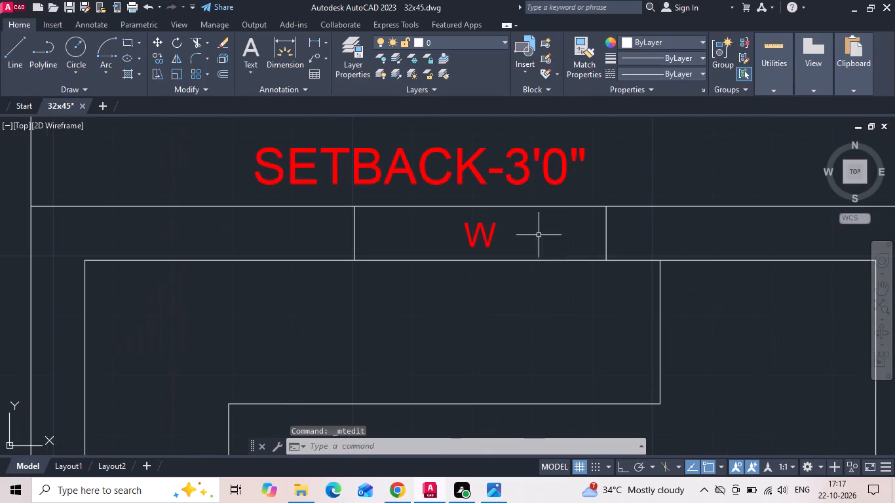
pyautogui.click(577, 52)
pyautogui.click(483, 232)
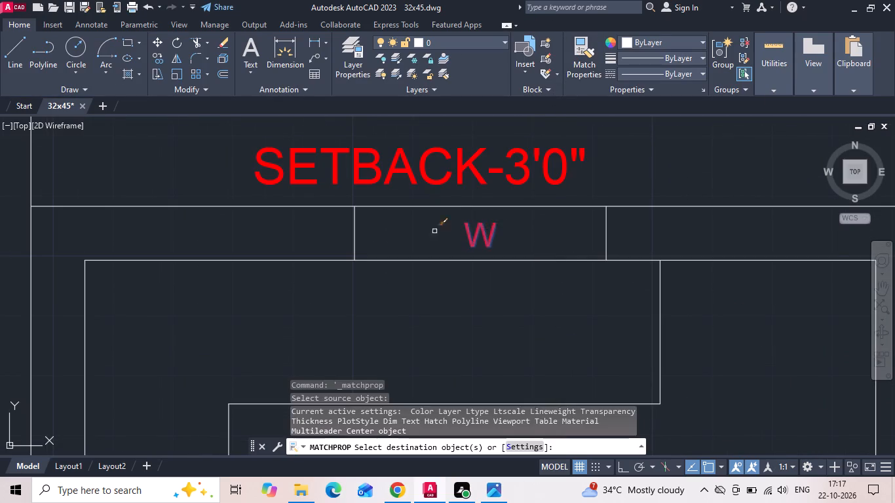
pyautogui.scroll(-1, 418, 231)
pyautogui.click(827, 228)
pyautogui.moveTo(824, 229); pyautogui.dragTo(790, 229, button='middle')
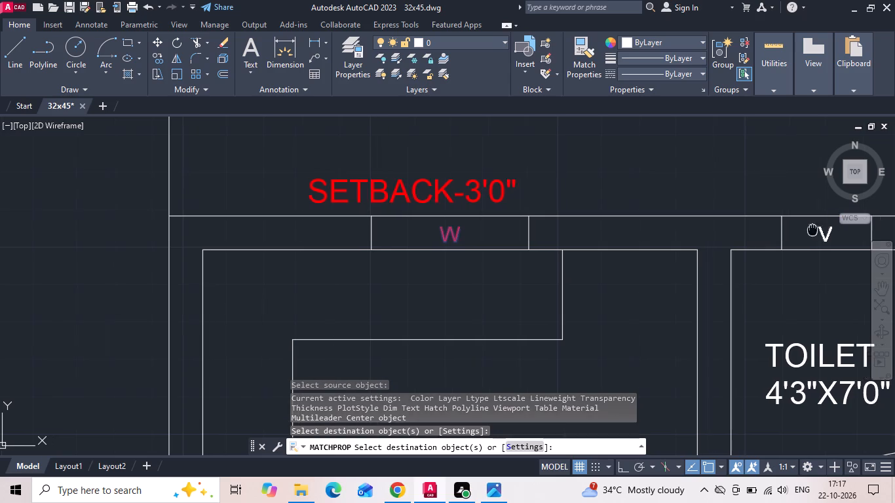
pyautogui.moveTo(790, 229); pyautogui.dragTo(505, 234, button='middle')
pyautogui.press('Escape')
# Colour the toilet ventilator's V label text red and finish the text edit.
pyautogui.doubleClick(516, 244)
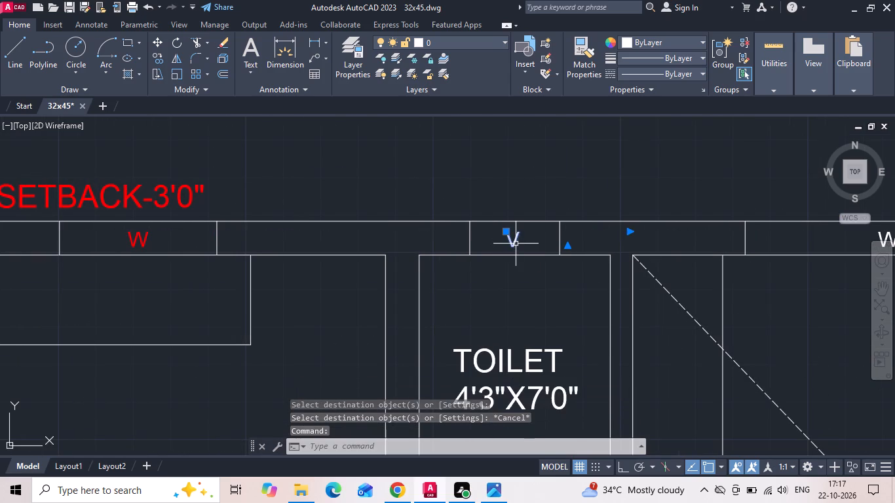
pyautogui.hotkey('ctrl', 'a')
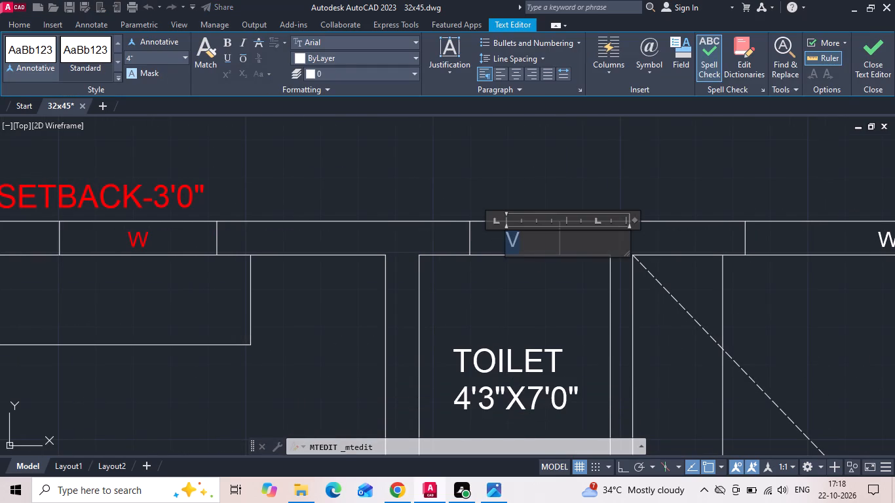
pyautogui.click(302, 62)
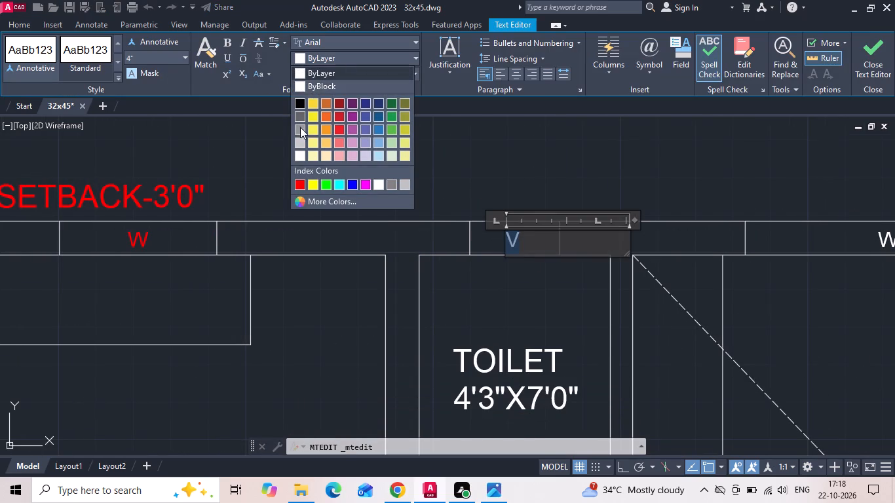
pyautogui.click(301, 182)
pyautogui.click(390, 162)
# Colour the W label text red on the courtyard window in the same outer wall as the toilet ventilator.
pyautogui.scroll(-1, 371, 173)
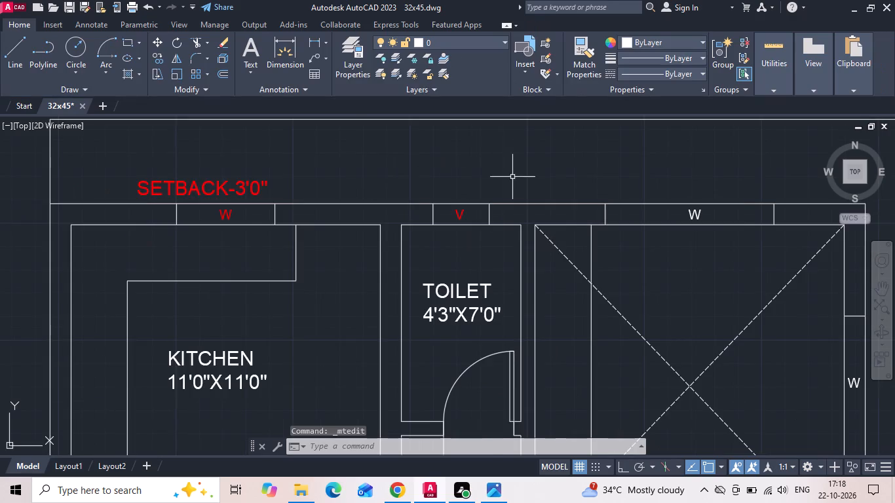
pyautogui.moveTo(443, 183); pyautogui.dragTo(400, 185, button='middle')
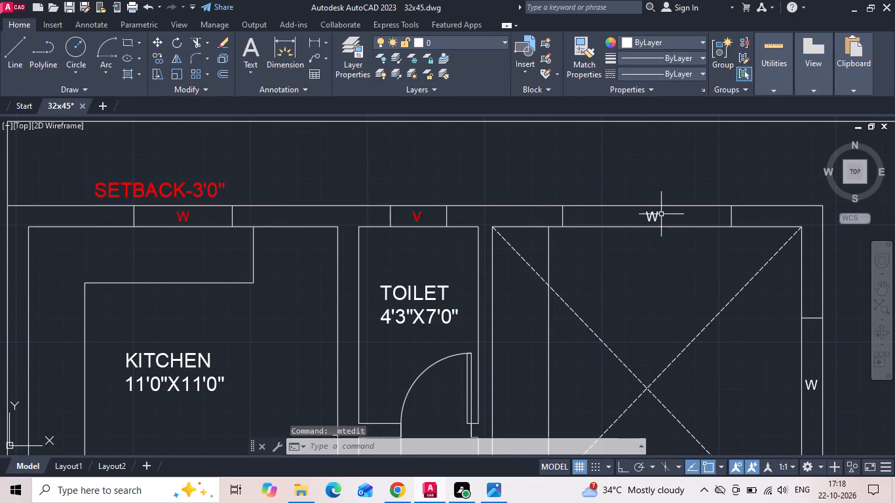
pyautogui.doubleClick(654, 215)
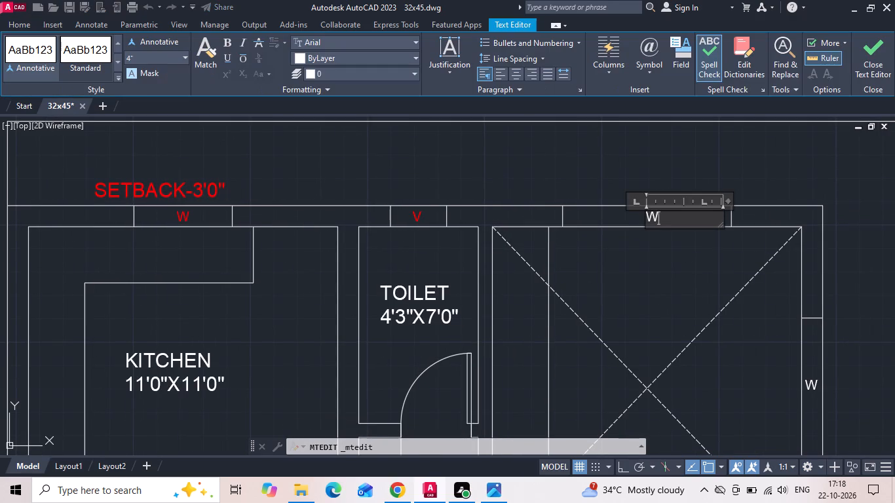
pyautogui.hotkey('ctrl', 'a')
pyautogui.click(302, 60)
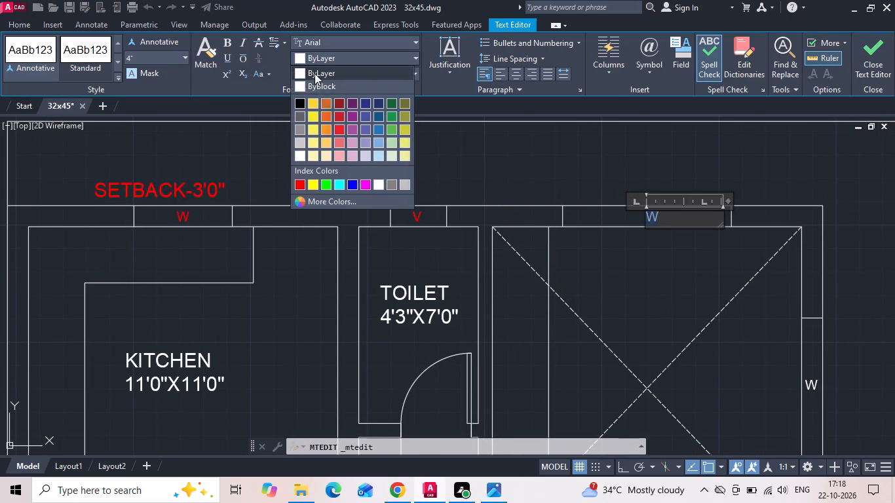
pyautogui.click(302, 185)
pyautogui.click(402, 164)
# Colour the W label text red on the courtyard's side-wall window and finish the text edit.
pyautogui.scroll(-1, 403, 157)
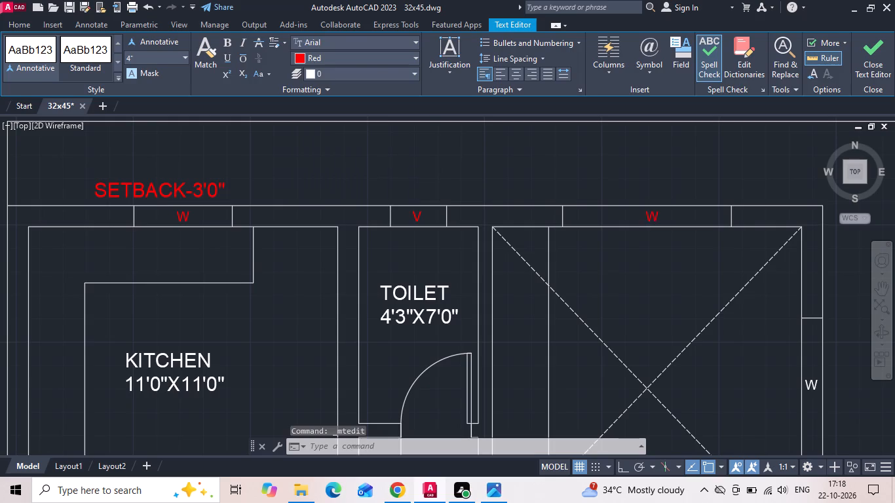
pyautogui.moveTo(601, 241); pyautogui.dragTo(533, 195, button='middle')
pyautogui.scroll(1, 606, 262)
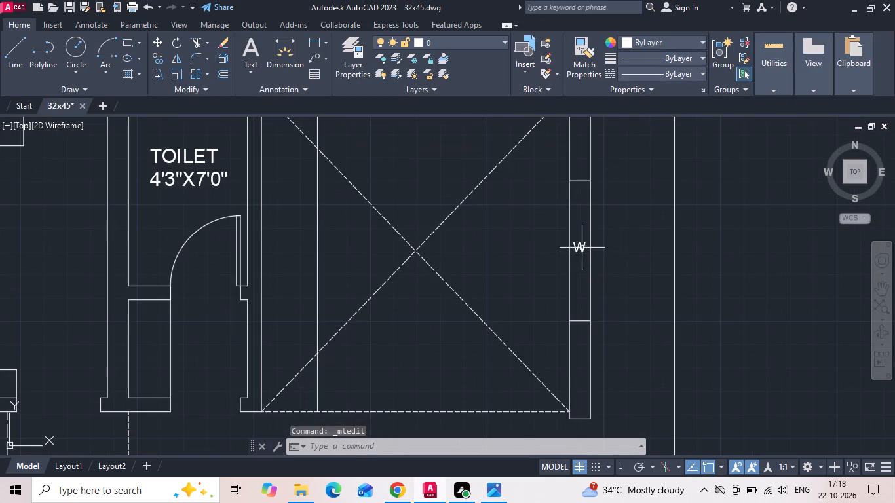
pyautogui.doubleClick(581, 246)
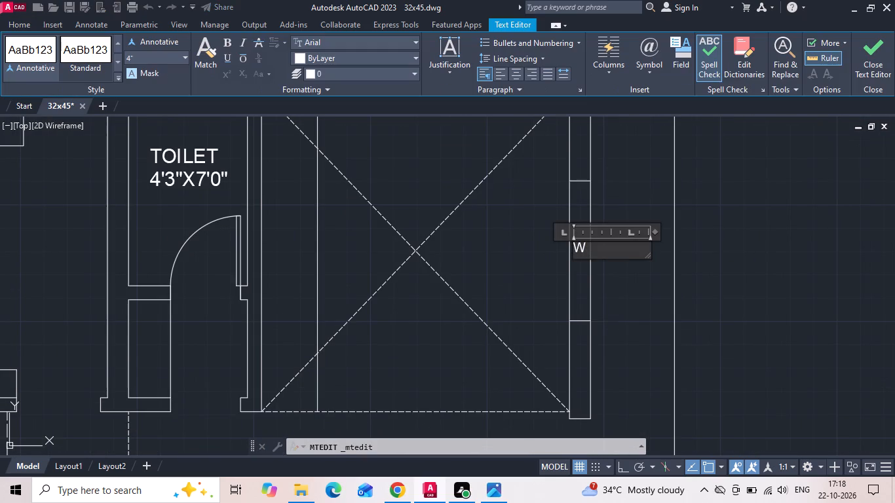
pyautogui.hotkey('ctrl', 'a')
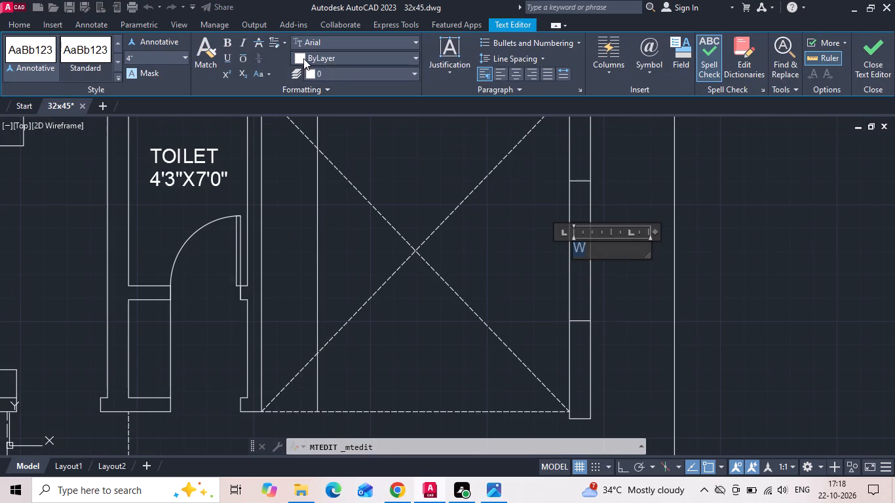
pyautogui.click(302, 58)
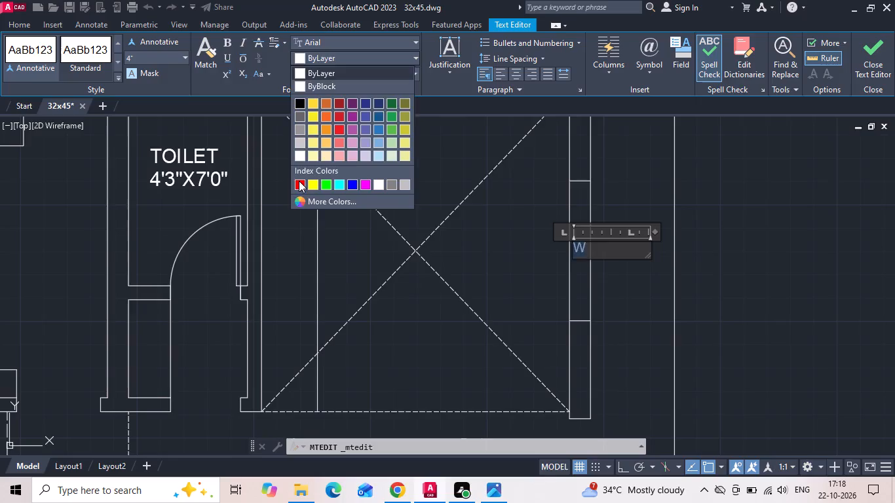
pyautogui.click(298, 185)
pyautogui.scroll(-1, 447, 153)
pyautogui.click(448, 253)
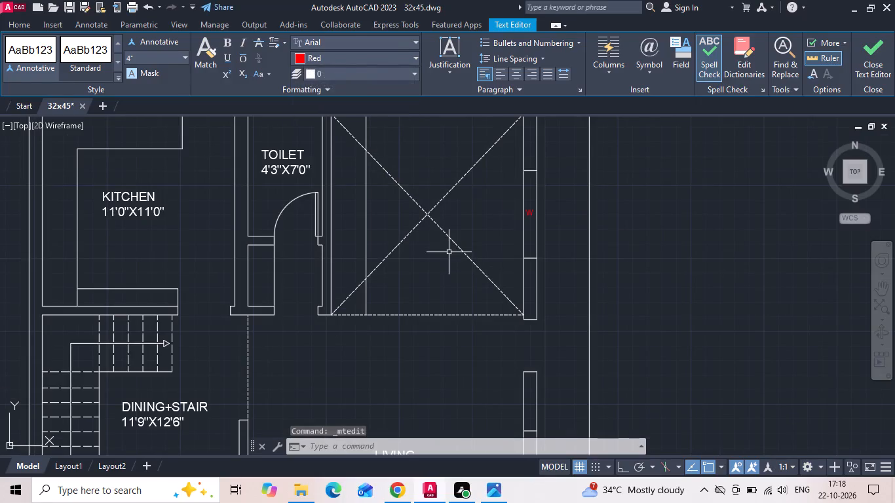
# Colour the W label text red on the living room's side-wall window and finish the text edit.
pyautogui.scroll(-1, 539, 138)
pyautogui.moveTo(472, 227); pyautogui.dragTo(480, 251, button='middle')
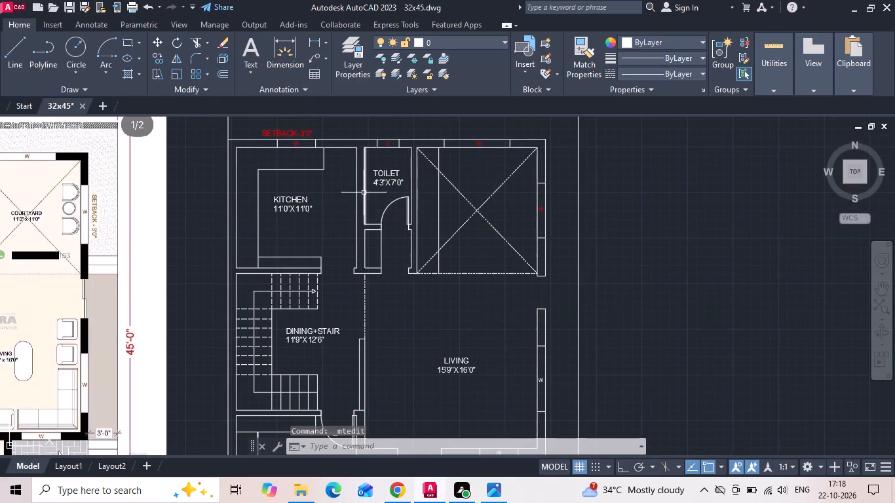
pyautogui.scroll(2, 284, 140)
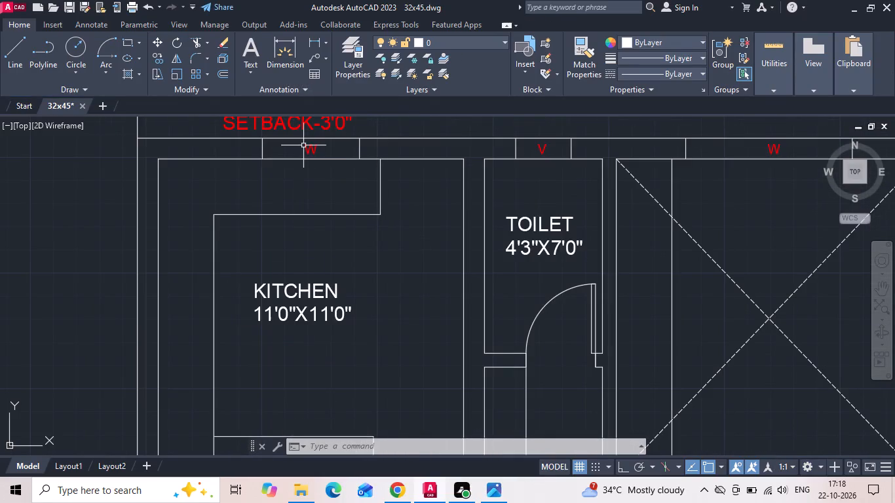
pyautogui.moveTo(311, 158); pyautogui.dragTo(315, 166, button='middle')
pyautogui.scroll(-3, 379, 207)
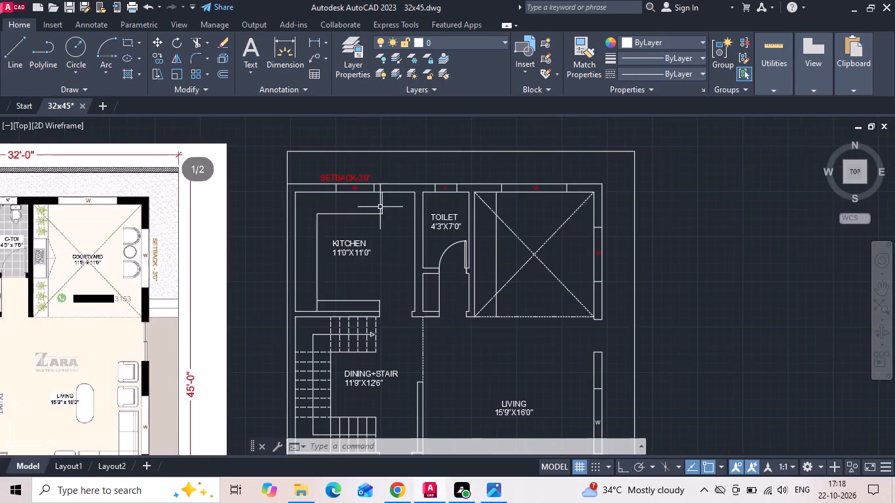
pyautogui.moveTo(395, 324); pyautogui.dragTo(447, 210, button='middle')
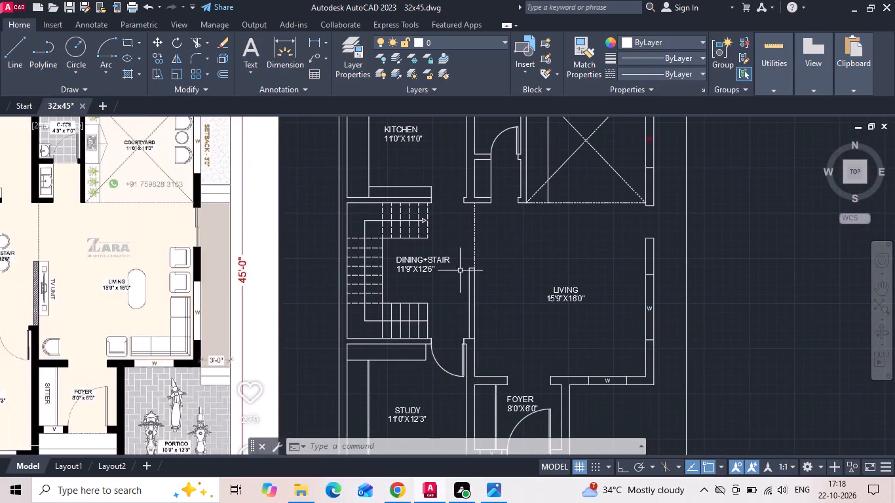
pyautogui.scroll(3, 653, 317)
pyautogui.moveTo(666, 309); pyautogui.dragTo(562, 278, button='middle')
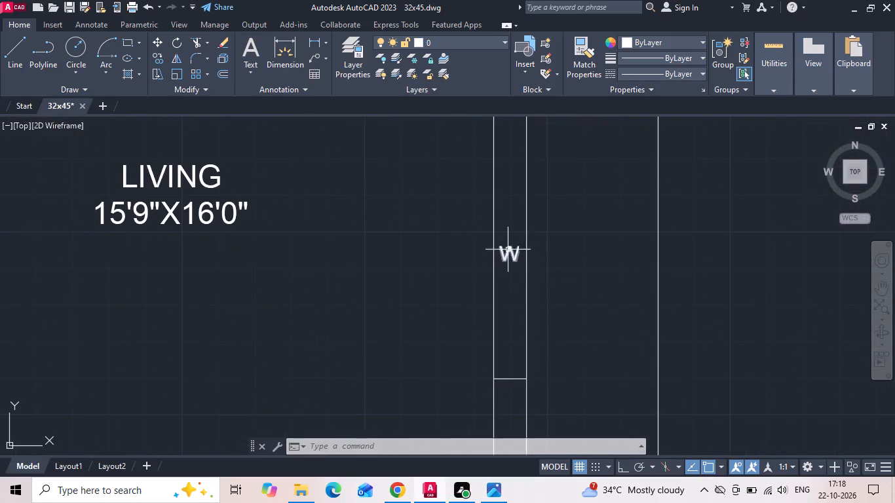
pyautogui.doubleClick(507, 251)
pyautogui.hotkey('ctrl', 'a')
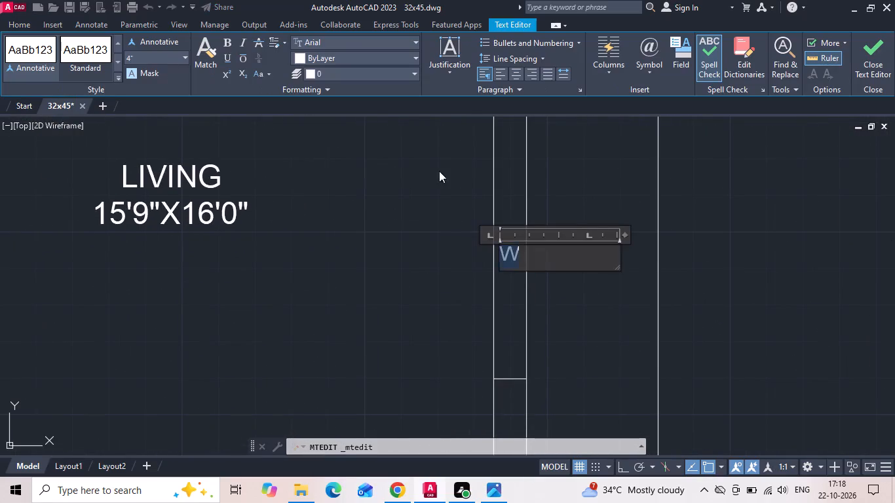
pyautogui.click(301, 57)
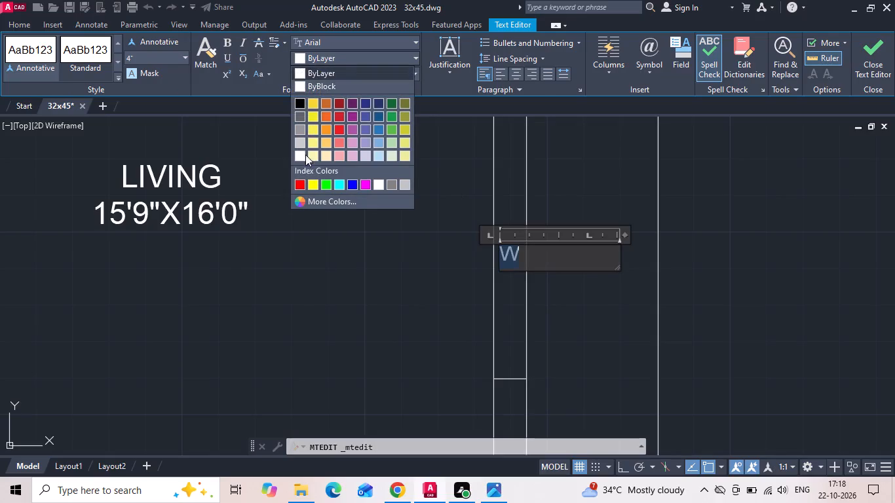
pyautogui.click(298, 182)
pyautogui.click(325, 245)
# Colour the W label text red on the living room's front window beside the foyer.
pyautogui.scroll(-1, 396, 249)
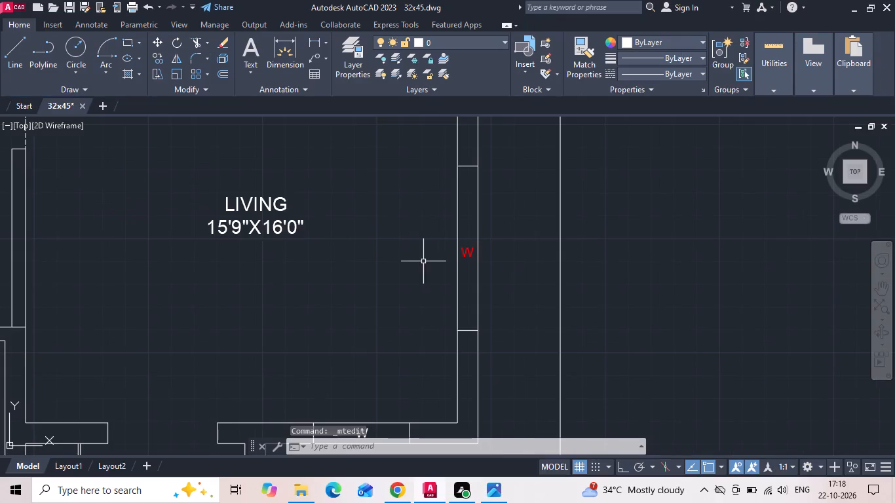
pyautogui.scroll(-2, 488, 190)
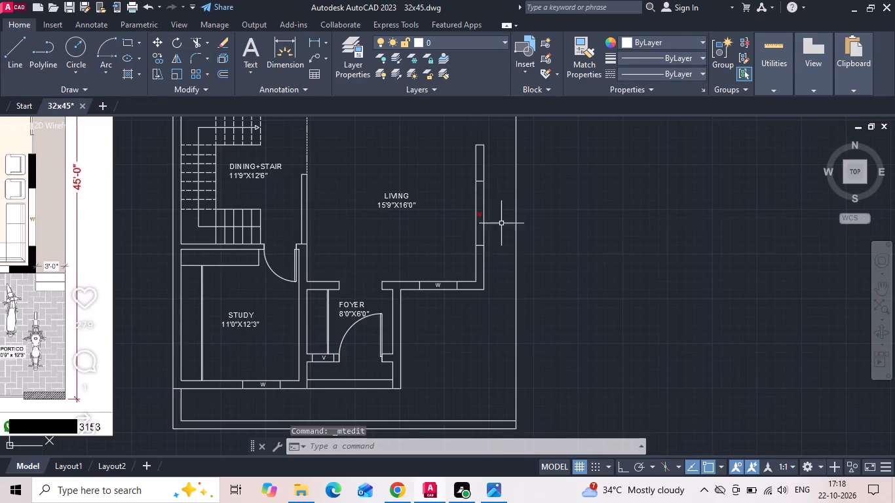
pyautogui.moveTo(499, 322); pyautogui.dragTo(560, 280, button='middle')
pyautogui.scroll(3, 510, 259)
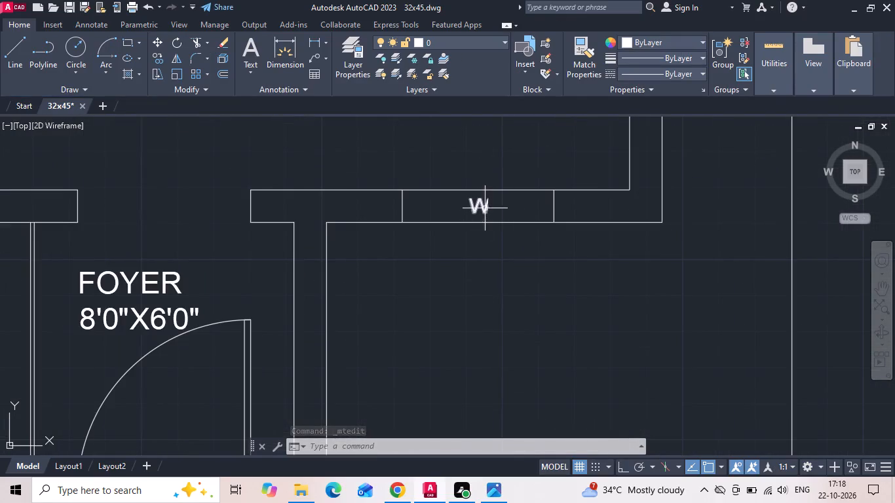
pyautogui.doubleClick(485, 208)
pyautogui.hotkey('ctrl', 'a')
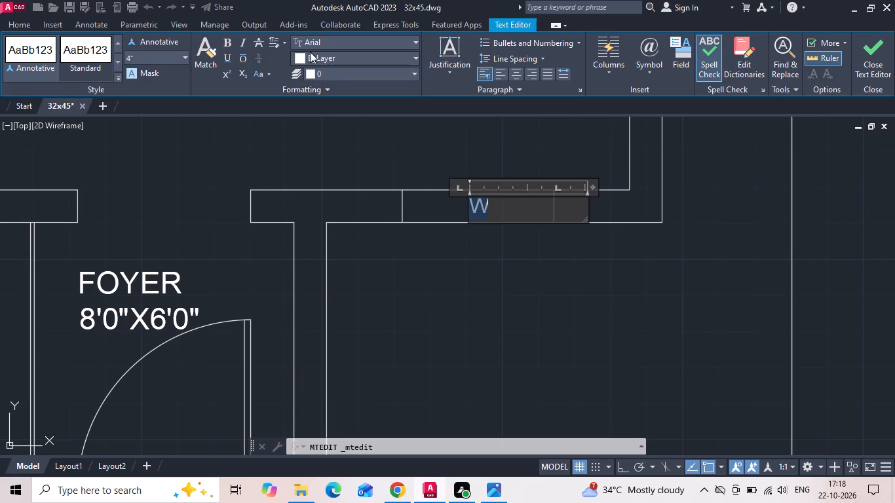
pyautogui.click(297, 56)
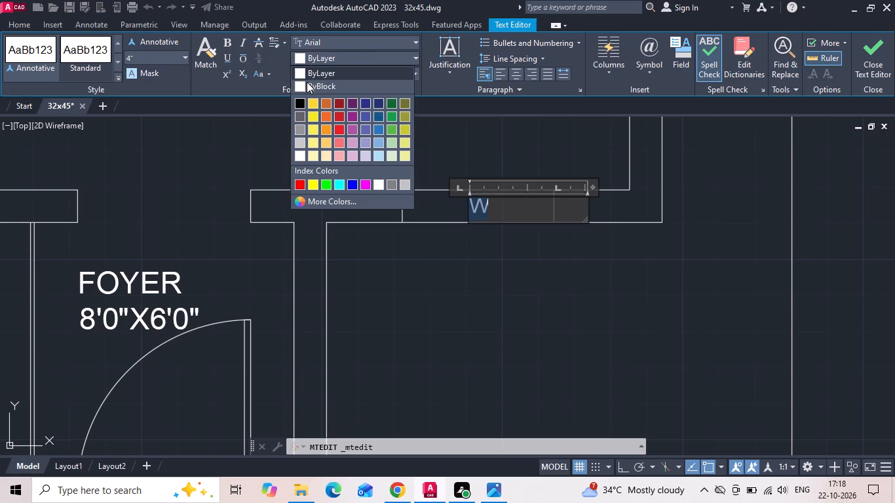
pyautogui.click(300, 183)
pyautogui.click(487, 293)
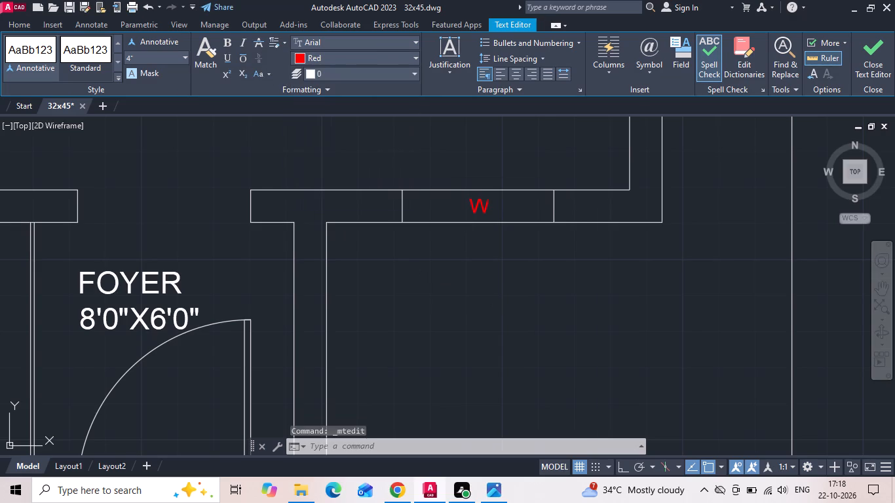
# Colour the V label text red on the foyer ventilator beside the entrance door.
pyautogui.scroll(-2, 489, 292)
pyautogui.moveTo(467, 356); pyautogui.dragTo(508, 272, button='middle')
pyautogui.scroll(2, 341, 294)
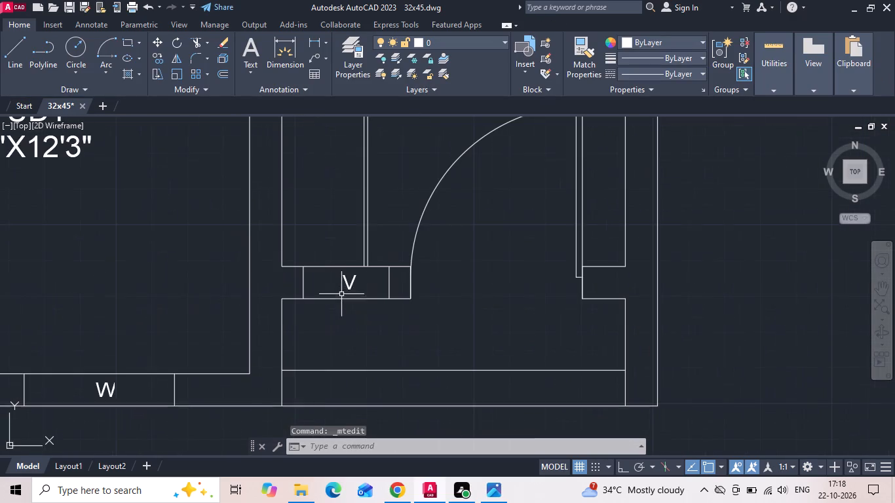
pyautogui.doubleClick(347, 284)
pyautogui.hotkey('ctrl', 'a')
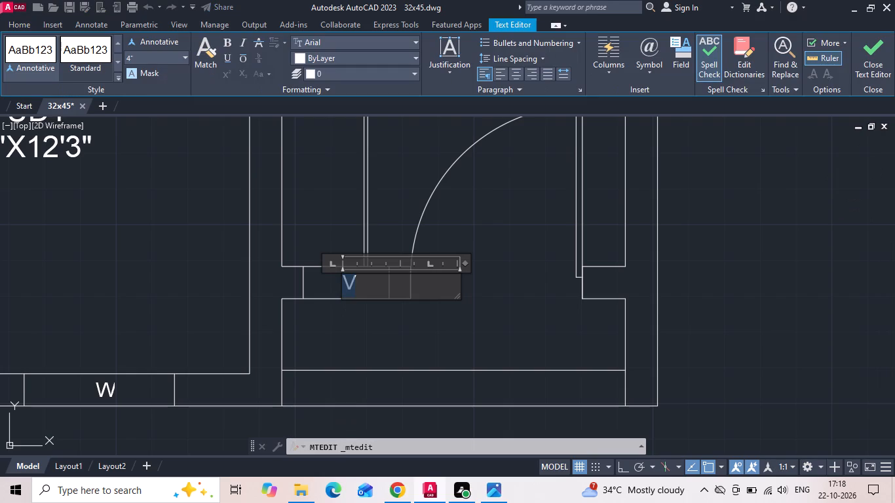
pyautogui.click(301, 57)
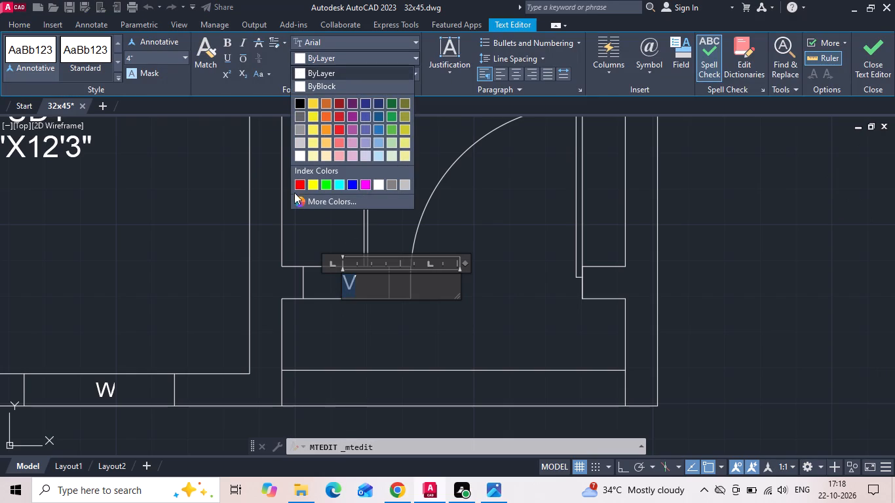
pyautogui.click(296, 185)
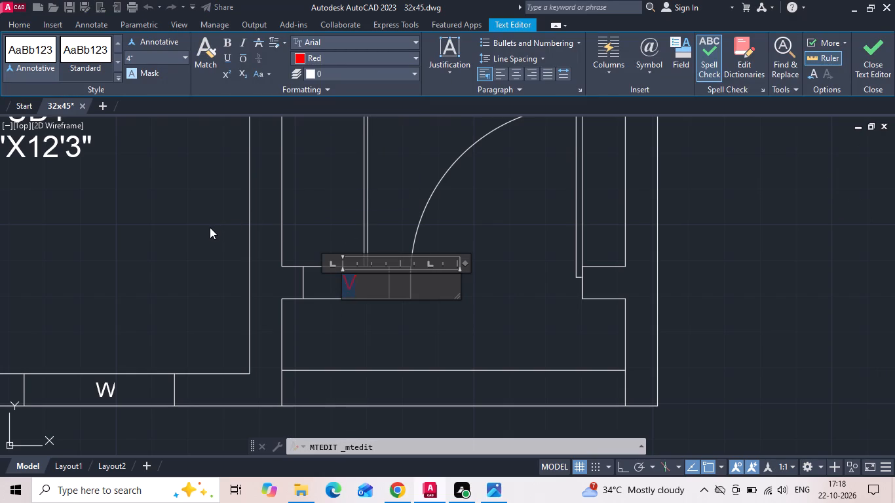
pyautogui.click(210, 227)
# Colour the W label text red on the study's front window and finish the text edit.
pyautogui.moveTo(163, 233); pyautogui.dragTo(397, 196, button='middle')
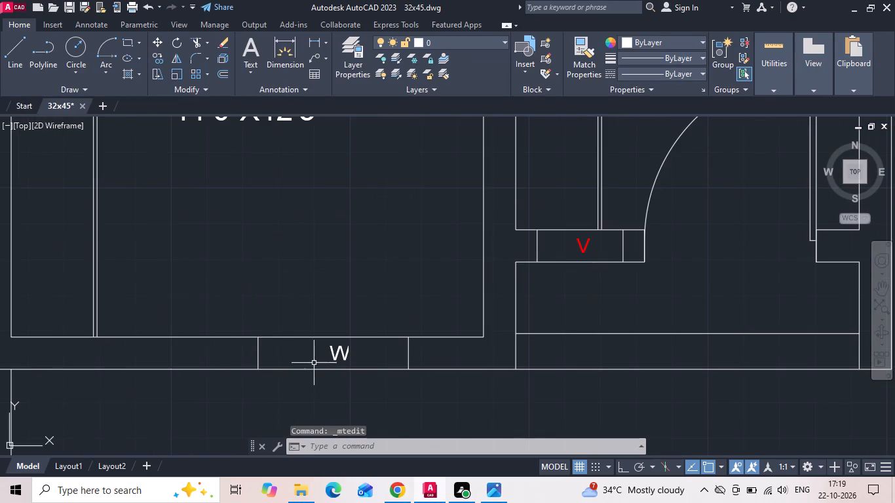
pyautogui.doubleClick(342, 350)
pyautogui.hotkey('ctrl', 'a')
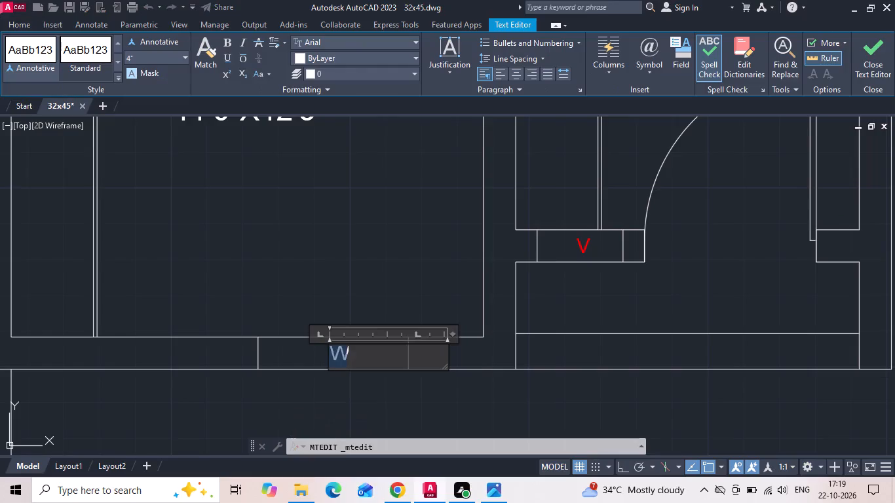
pyautogui.click(300, 60)
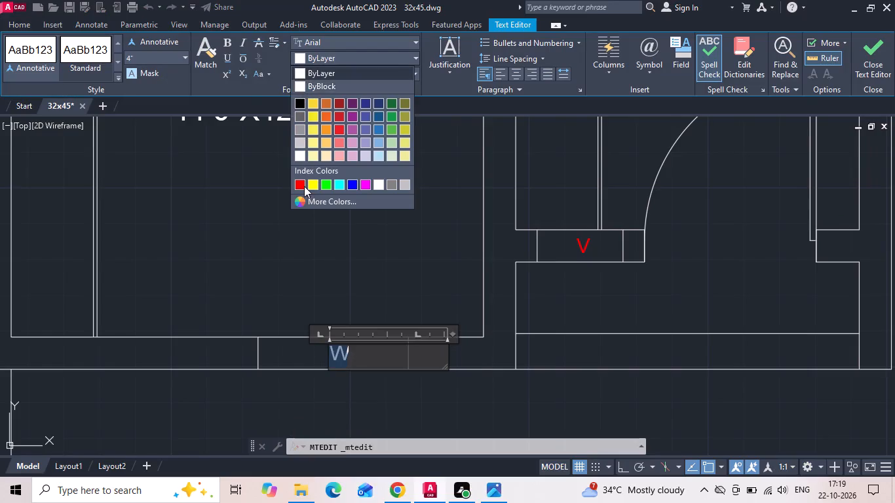
pyautogui.click(303, 189)
pyautogui.click(303, 232)
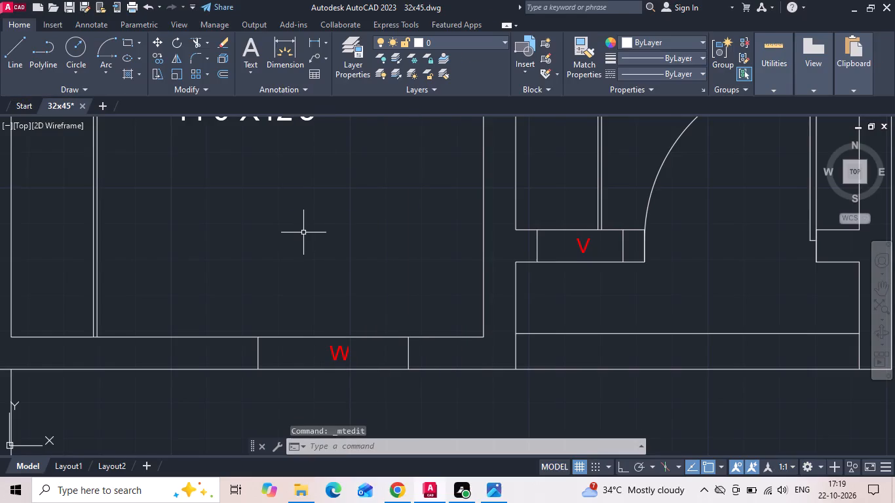
# Examine the reference plan's rear setback and boundary wall against the drawn plan.
pyautogui.scroll(-2, 371, 287)
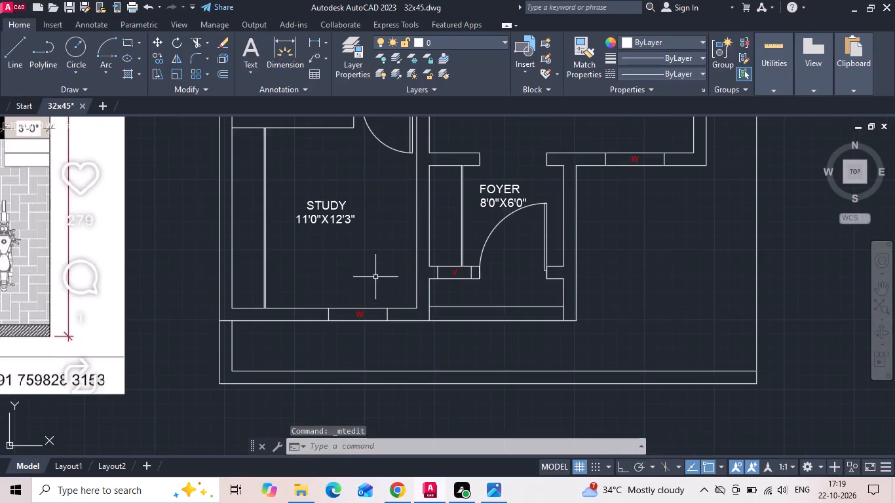
pyautogui.scroll(-2, 379, 289)
pyautogui.moveTo(366, 278); pyautogui.dragTo(404, 288, button='middle')
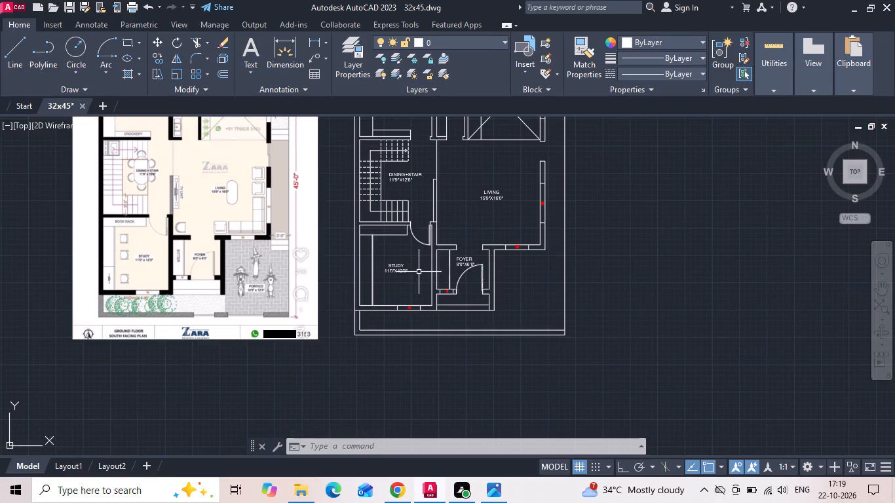
pyautogui.moveTo(430, 267); pyautogui.dragTo(458, 331, button='middle')
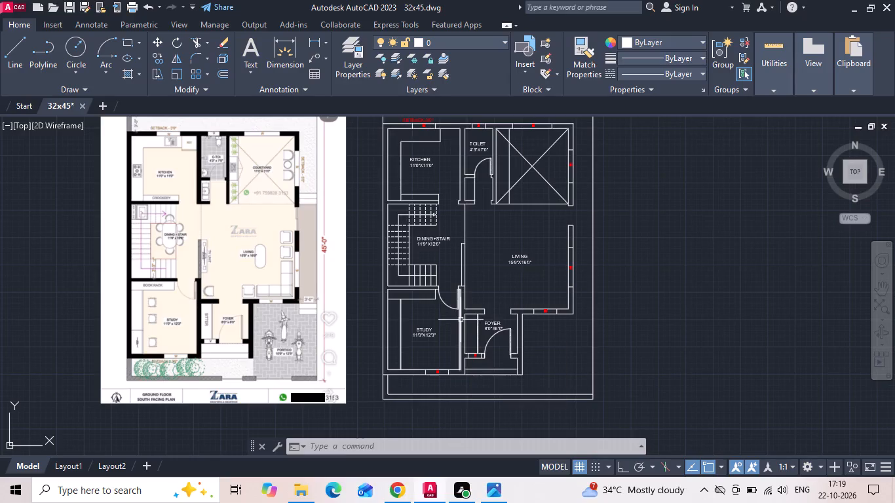
pyautogui.moveTo(407, 260); pyautogui.dragTo(423, 312, button='middle')
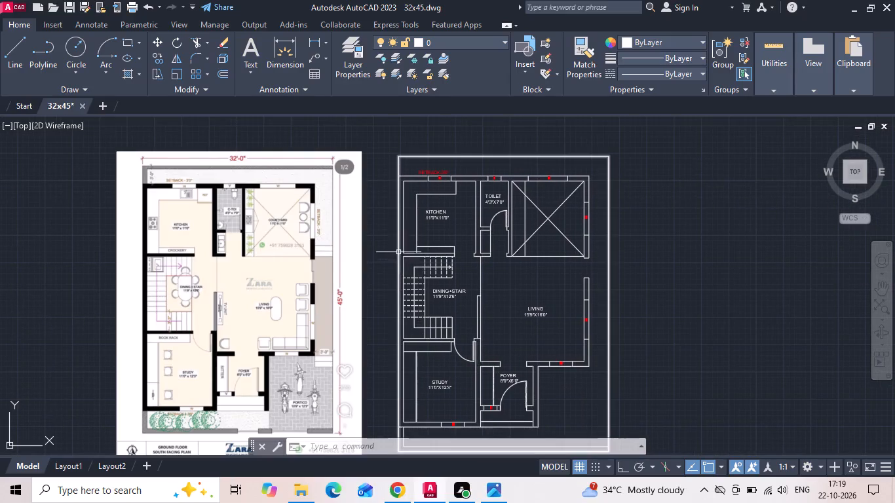
pyautogui.moveTo(437, 309); pyautogui.dragTo(440, 269, button='middle')
pyautogui.moveTo(443, 260); pyautogui.dragTo(455, 312, button='middle')
pyautogui.scroll(2, 168, 201)
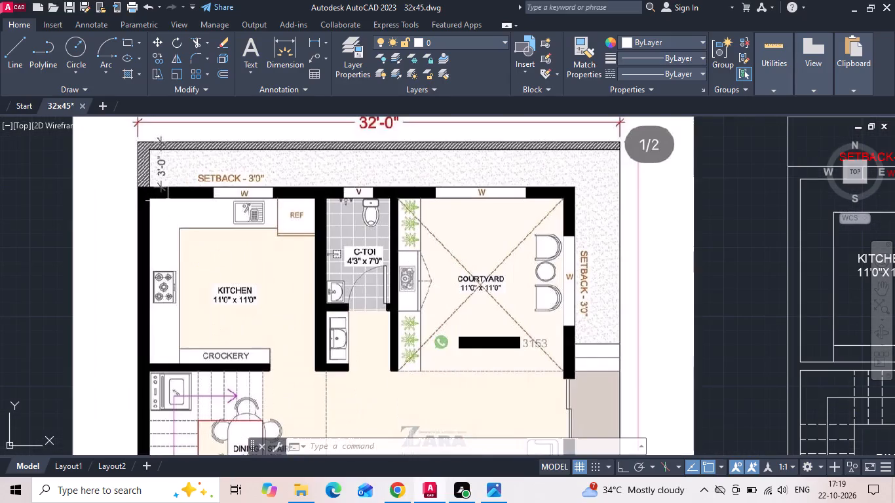
pyautogui.scroll(-1, 158, 255)
pyautogui.scroll(1, 563, 175)
pyautogui.moveTo(569, 194); pyautogui.dragTo(467, 205, button='middle')
pyautogui.scroll(1, 450, 205)
# With ortho on, draw a vertical line from the kitchen's inner outer-wall corner up past the plot's rear boundary line.
pyautogui.click(438, 208)
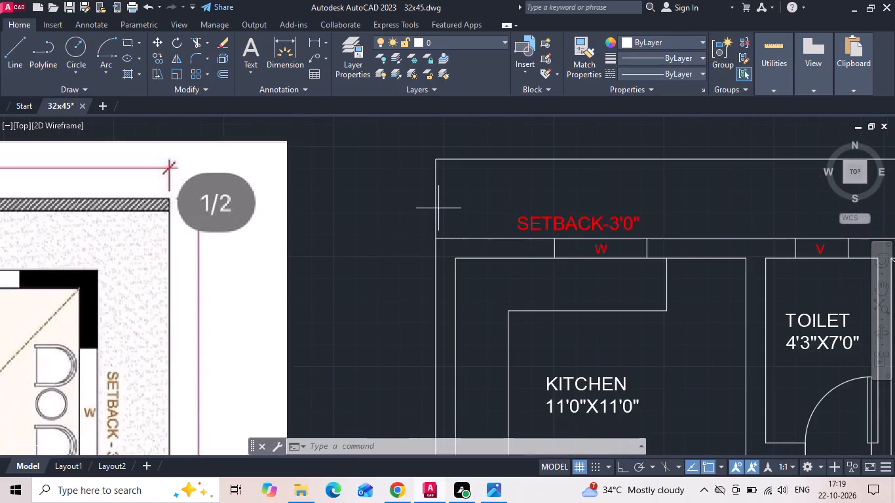
pyautogui.click(411, 198)
pyautogui.press('Escape')
pyautogui.press('l')
pyautogui.press('space')
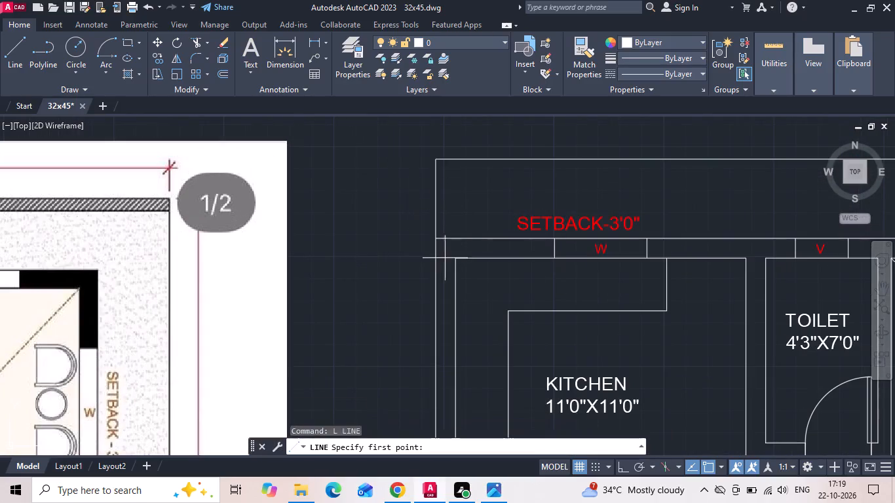
pyautogui.click(456, 258)
pyautogui.scroll(2, 448, 172)
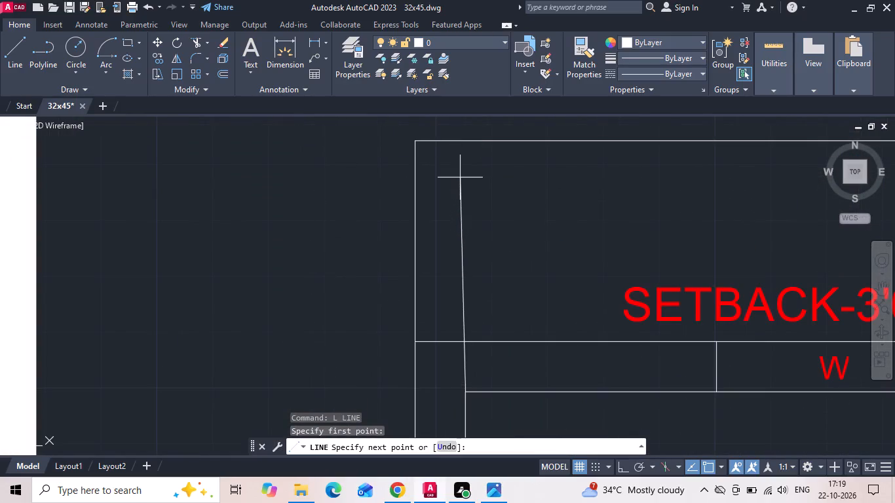
pyautogui.press('F8')
pyautogui.scroll(-1, 450, 252)
pyautogui.click(460, 162)
pyautogui.press('Escape')
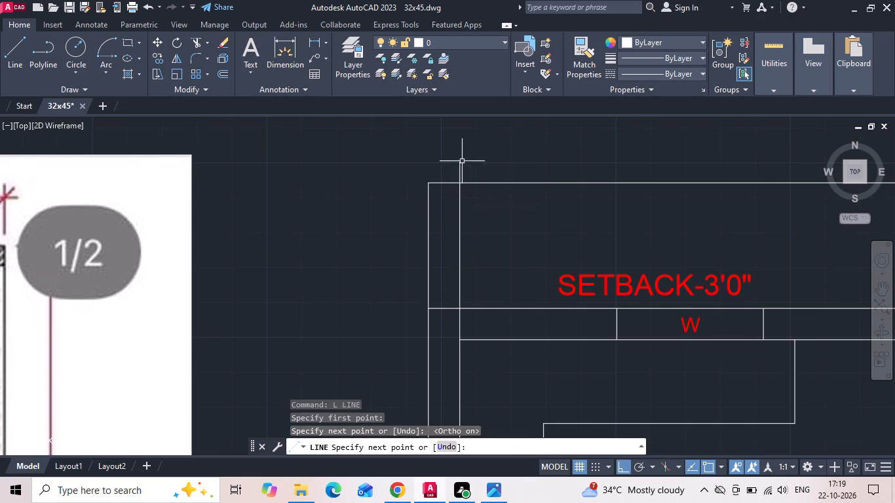
# Trim the new line's overhang beyond the rear boundary and its piece crossing the kitchen's rear wall.
pyautogui.write('TR')
pyautogui.press('space')
pyautogui.press('space')
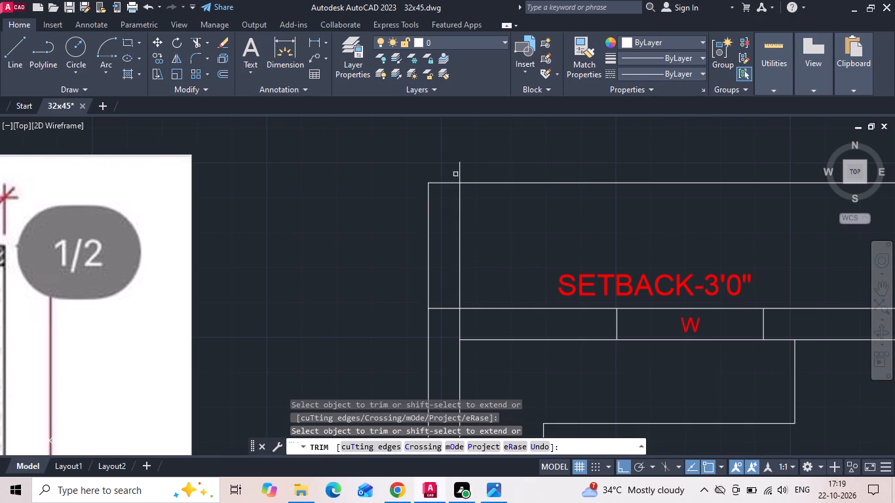
pyautogui.click(457, 169)
pyautogui.click(465, 168)
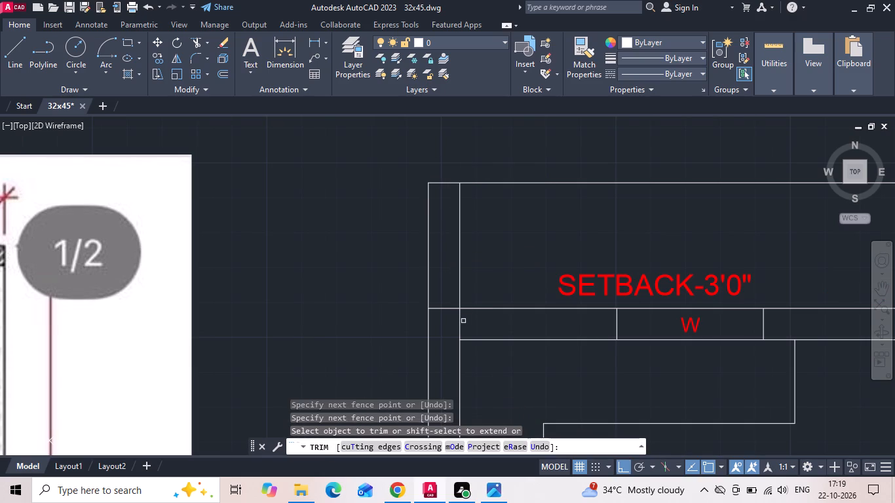
pyautogui.click(463, 322)
pyautogui.click(456, 329)
pyautogui.moveTo(481, 261); pyautogui.dragTo(373, 263, button='middle')
pyautogui.press('Escape')
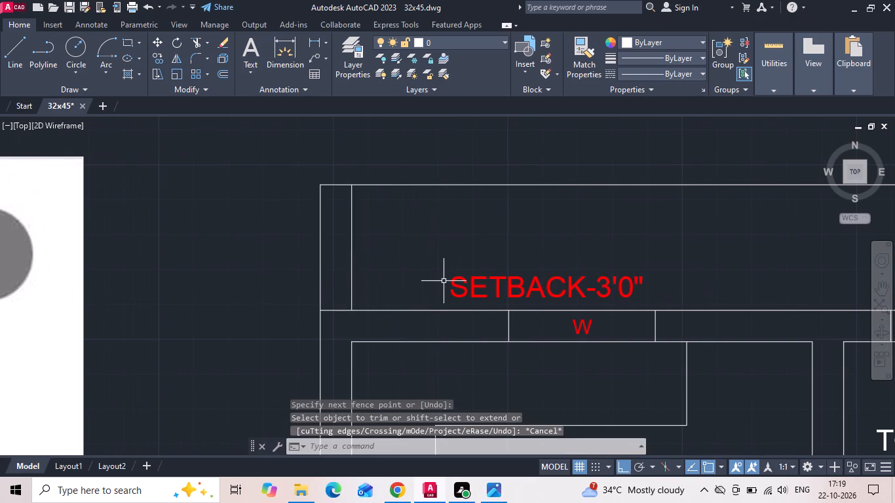
# Draw a line 6" down from the rear boundary line and across to the plot's far side boundary.
pyautogui.press('l')
pyautogui.press('space')
pyautogui.moveTo(400, 188); pyautogui.dragTo(394, 217)
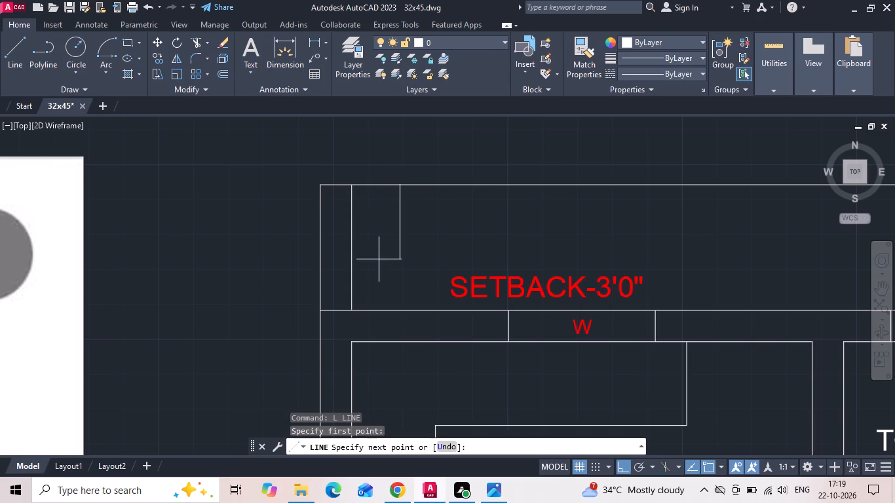
pyautogui.write('6')
pyautogui.press('space')
pyautogui.scroll(-1, 317, 262)
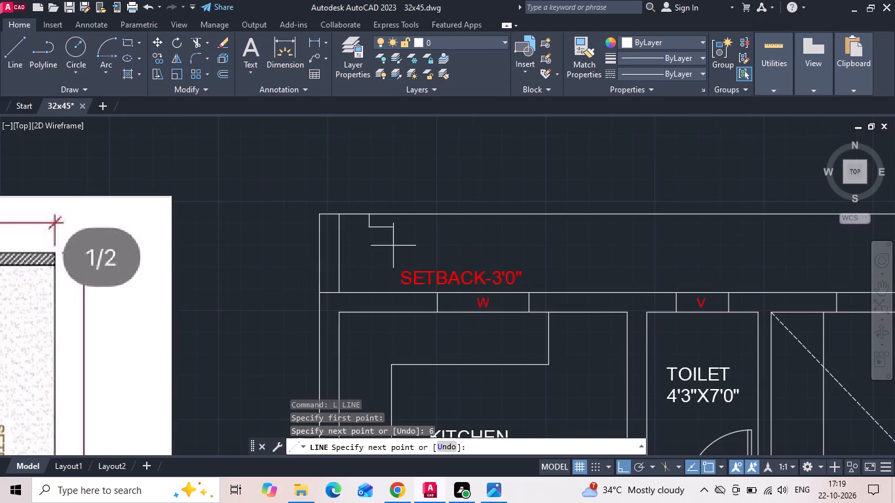
pyautogui.moveTo(543, 245); pyautogui.dragTo(397, 246, button='middle')
pyautogui.scroll(-1, 396, 247)
pyautogui.scroll(1, 619, 233)
pyautogui.moveTo(642, 241); pyautogui.dragTo(409, 240, button='middle')
pyautogui.scroll(2, 618, 247)
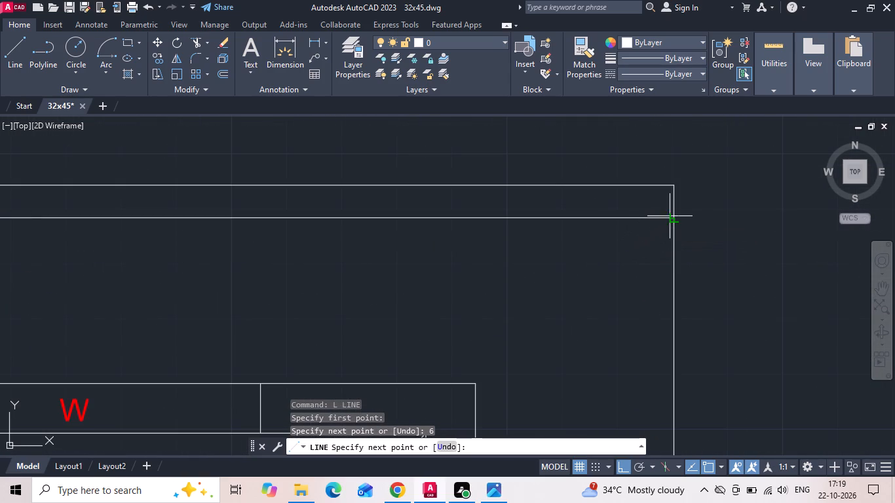
pyautogui.click(674, 215)
pyautogui.press('Escape')
# Fillet the inner side-boundary line and the inner rear-boundary line with zero radius to form a sharp corner.
pyautogui.scroll(-3, 619, 236)
pyautogui.moveTo(335, 258); pyautogui.dragTo(476, 255, button='middle')
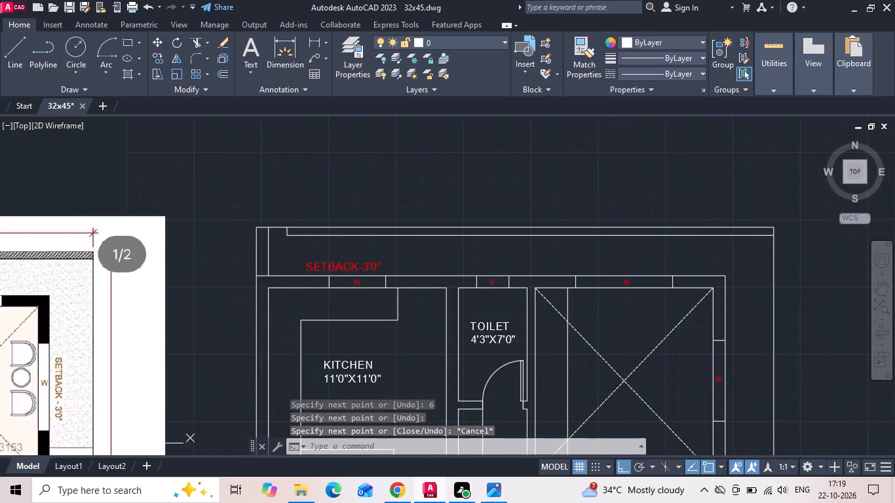
pyautogui.scroll(3, 245, 245)
pyautogui.write('F')
pyautogui.press('space')
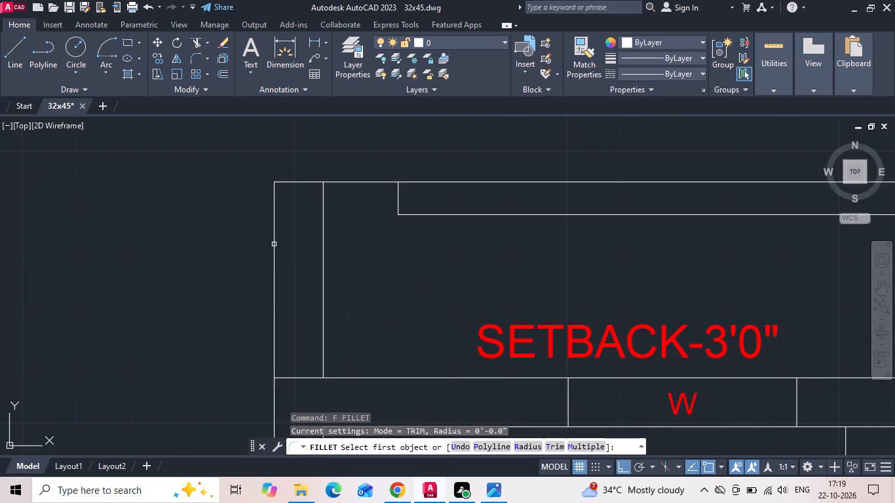
pyautogui.click(324, 238)
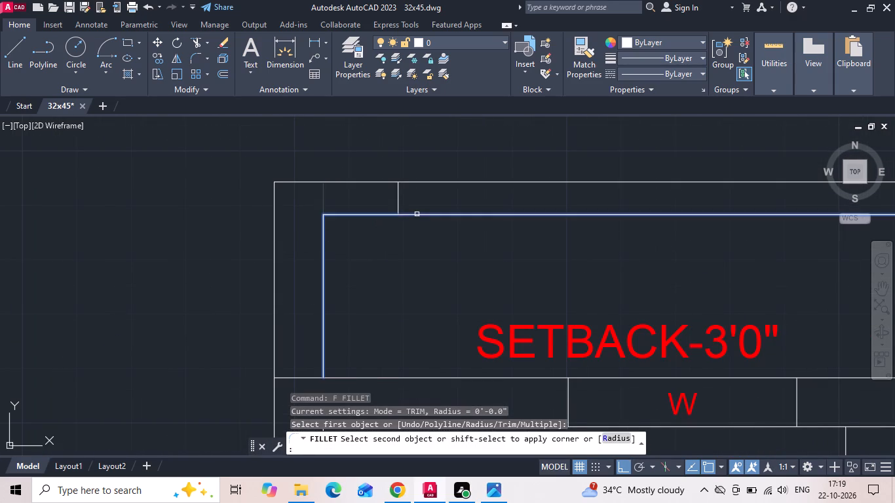
pyautogui.click(419, 214)
pyautogui.press('Escape')
# Delete the short 6" stub line between the rear boundary wall's outer and inner lines.
pyautogui.moveTo(415, 202); pyautogui.dragTo(356, 203)
pyautogui.click(337, 204)
pyautogui.press('Delete')
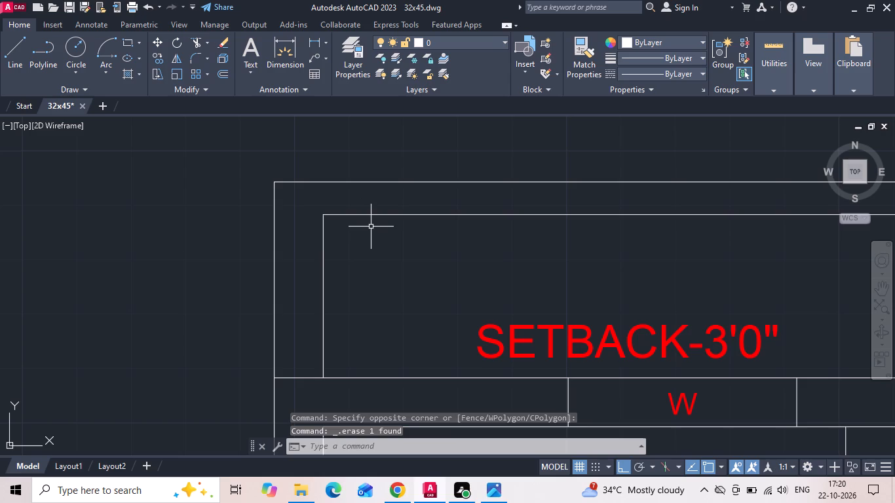
# Save the drawing.
pyautogui.hotkey('ctrl', 's')
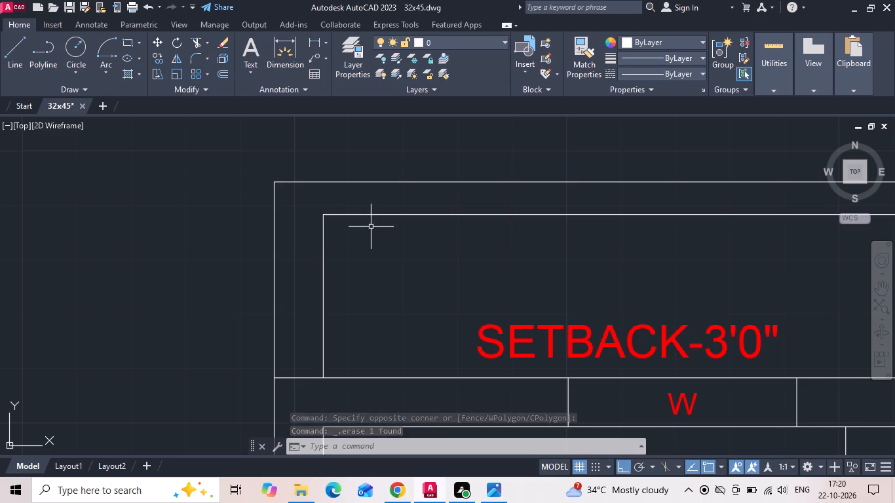
pyautogui.hotkey('ctrl', 's')
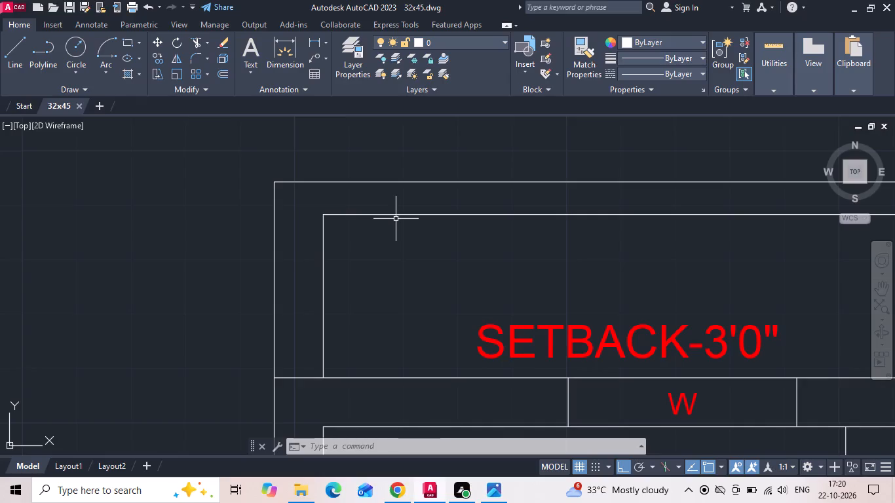
pyautogui.hotkey('ctrl', 's')
pyautogui.hotkey('ctrl', 's')
pyautogui.hotkey('ctrl', 's')
# Copy the SETBACK-3'0" label above the kitchen window straight down about 39'-6" into the front setback below the study.
pyautogui.scroll(-3, 445, 195)
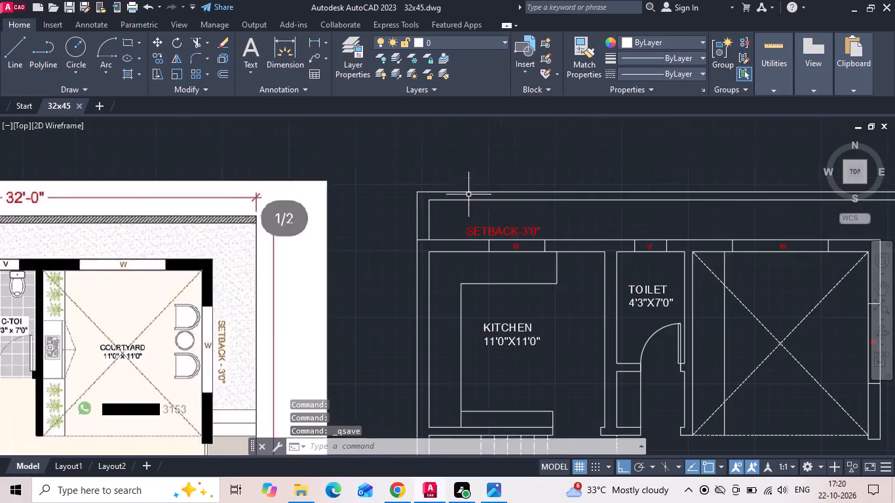
pyautogui.scroll(-1, 465, 222)
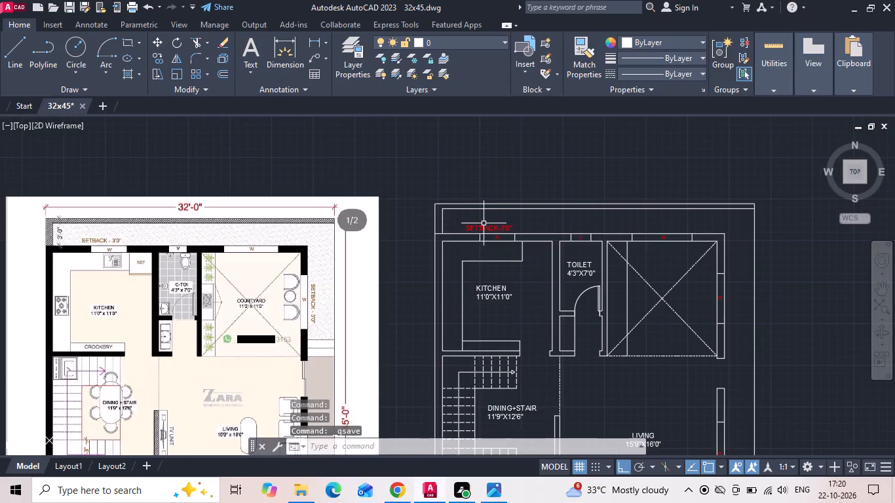
pyautogui.click(486, 227)
pyautogui.rightClick(486, 227)
pyautogui.click(520, 246)
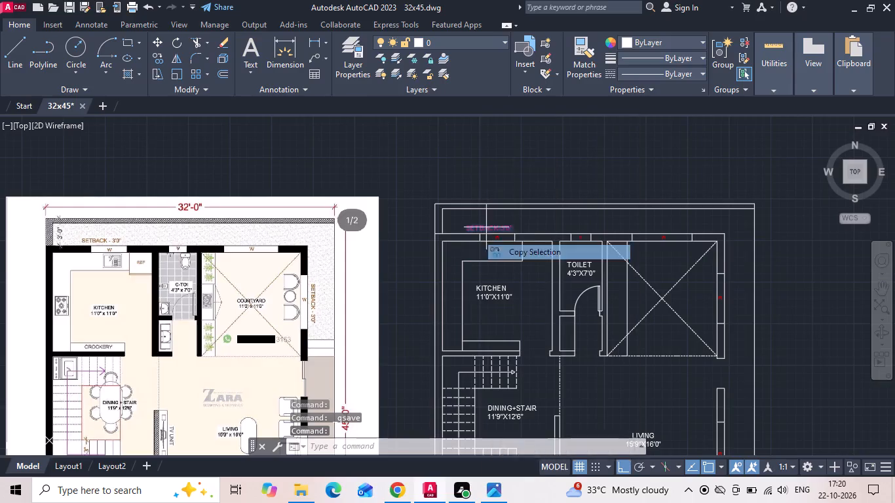
pyautogui.moveTo(513, 240); pyautogui.dragTo(514, 263)
pyautogui.moveTo(494, 320); pyautogui.dragTo(506, 223, button='middle')
pyautogui.scroll(-2, 514, 193)
pyautogui.scroll(1, 510, 286)
pyautogui.scroll(3, 516, 347)
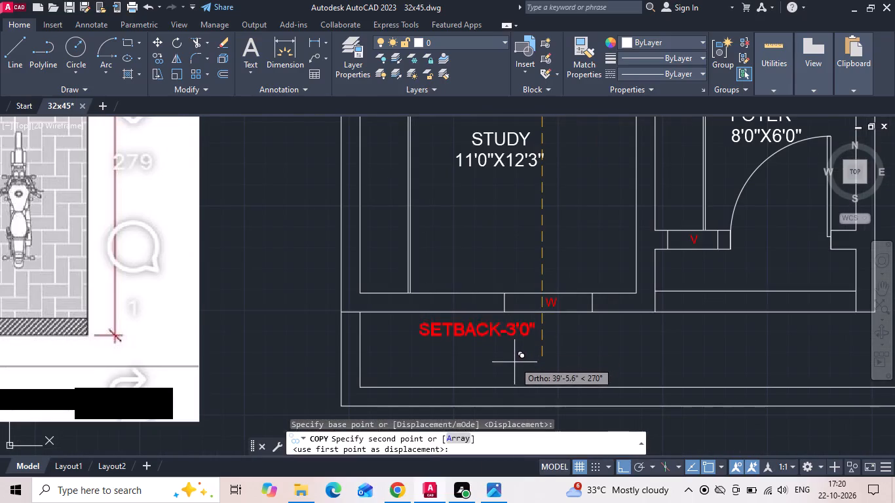
pyautogui.click(514, 360)
pyautogui.press('Escape')
# Change the copied setback label below the study to read SETBACK-3'9".
pyautogui.doubleClick(526, 330)
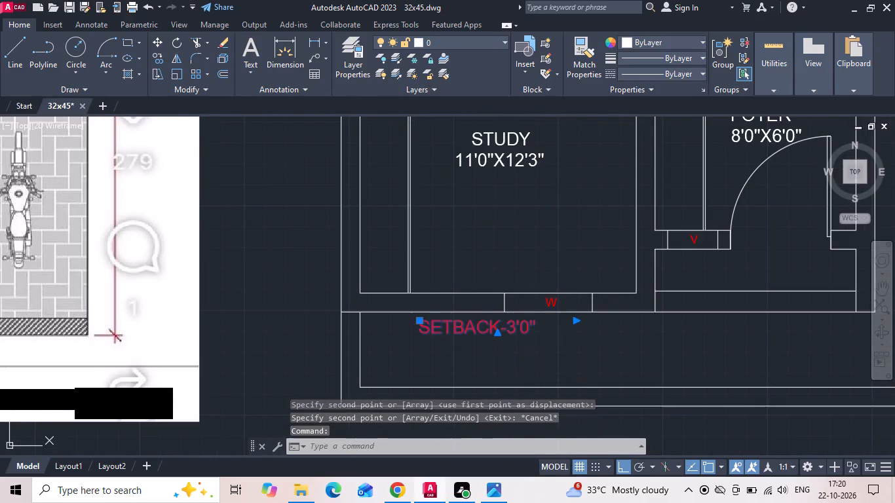
pyautogui.press('BackSpace')
pyautogui.press('9')
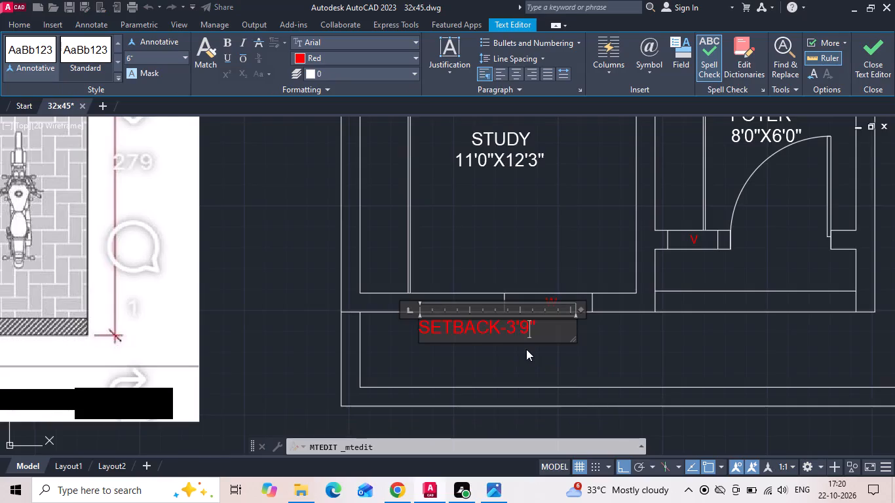
pyautogui.scroll(-2, 526, 350)
pyautogui.click(583, 350)
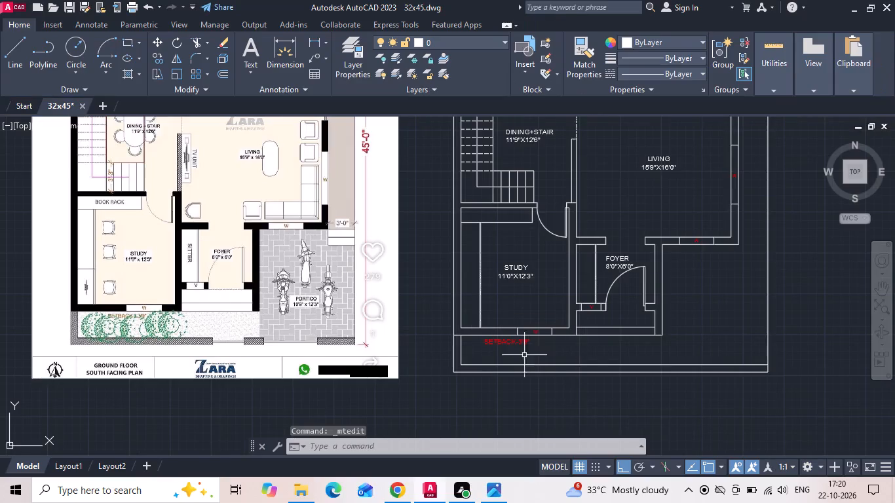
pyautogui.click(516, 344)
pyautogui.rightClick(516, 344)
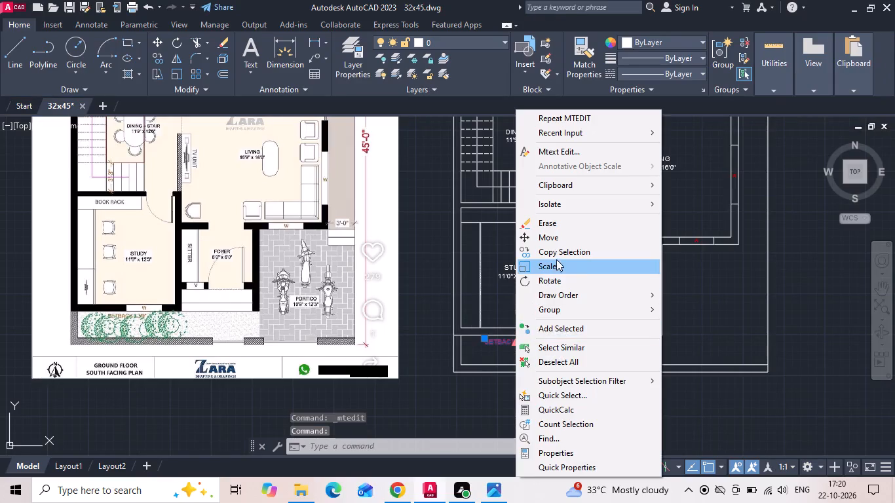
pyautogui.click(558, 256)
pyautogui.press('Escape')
# Copy the SETBACK-3'0" label above the kitchen window about 26'-6" horizontally east, past the courtyard's outer corner.
pyautogui.moveTo(533, 287); pyautogui.dragTo(472, 375, button='middle')
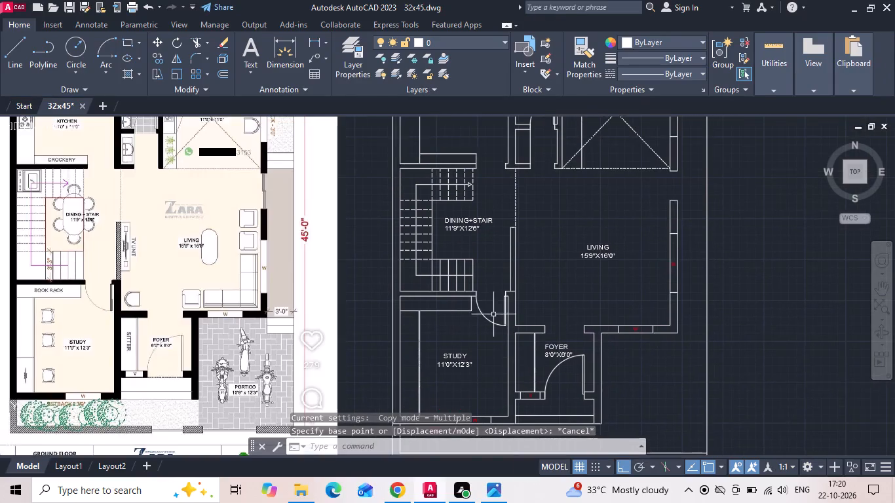
pyautogui.moveTo(524, 286); pyautogui.dragTo(504, 387, button='middle')
pyautogui.click(434, 145)
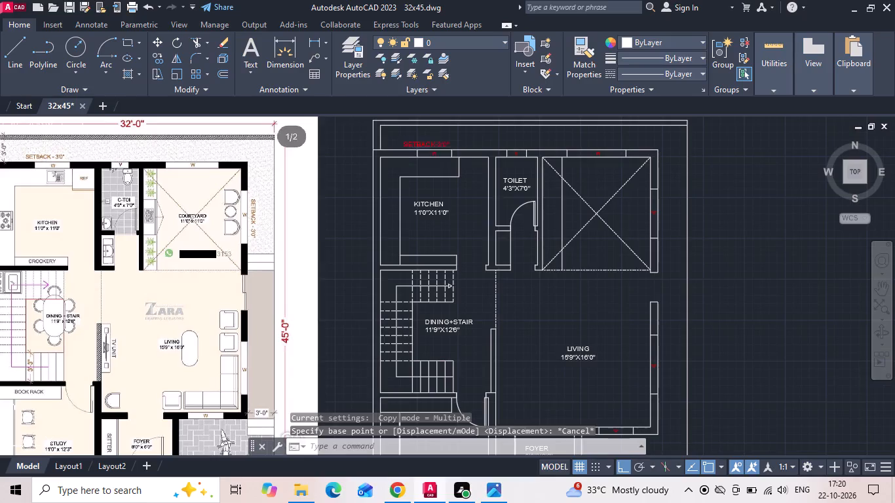
pyautogui.rightClick(434, 144)
pyautogui.click(475, 250)
pyautogui.moveTo(425, 134); pyautogui.dragTo(456, 149)
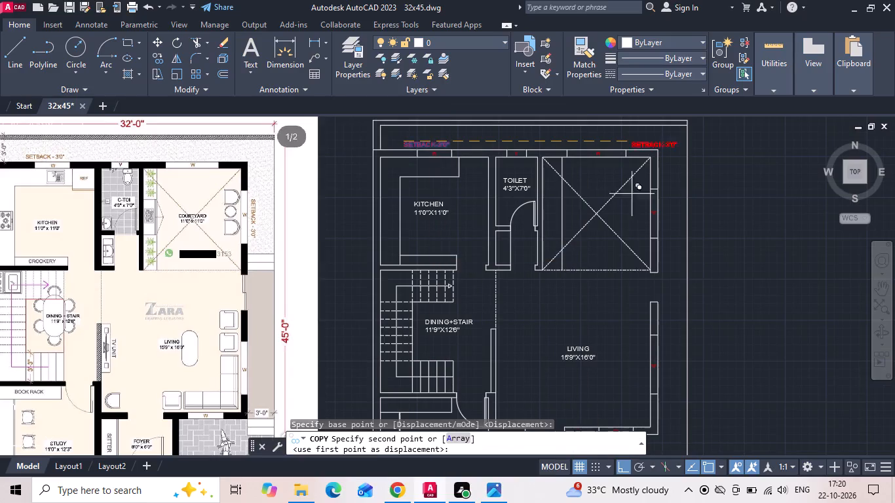
pyautogui.scroll(1, 674, 147)
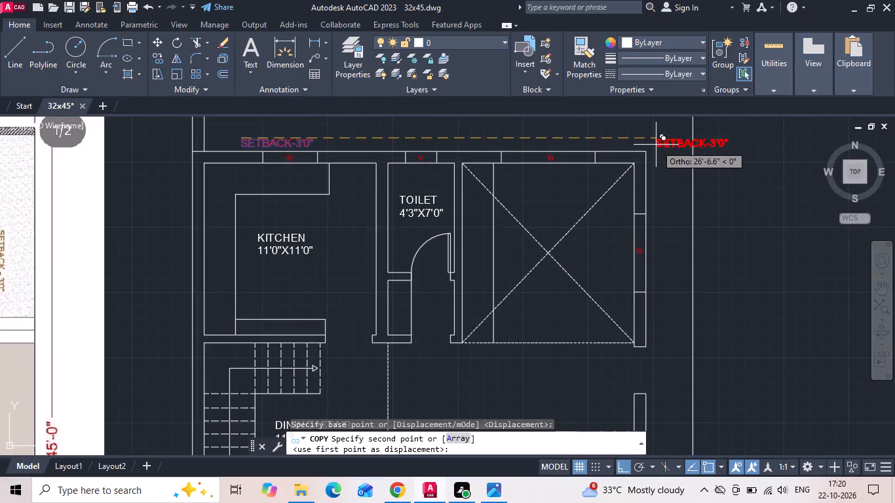
pyautogui.click(655, 145)
pyautogui.press('Escape')
# Rotate the copied SETBACK-3'0" label to 270° so it reads vertically.
pyautogui.click(674, 137)
pyautogui.rightClick(675, 141)
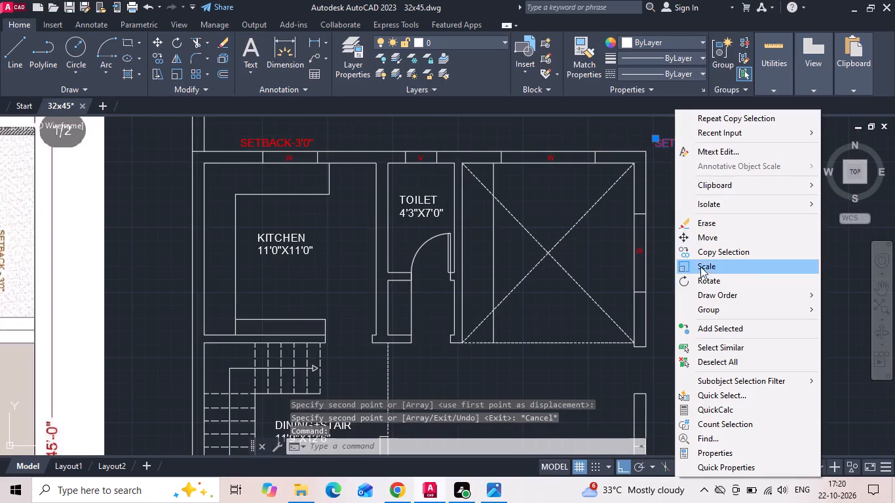
pyautogui.click(702, 278)
pyautogui.click(714, 142)
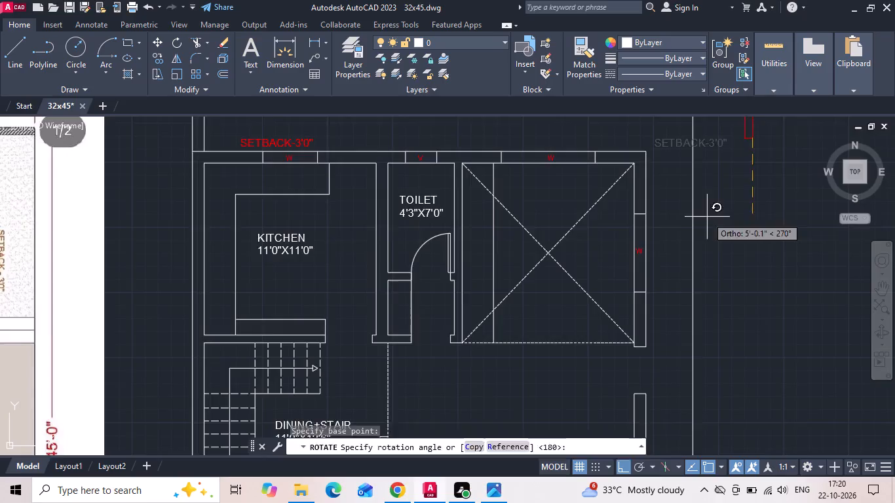
pyautogui.click(707, 218)
pyautogui.scroll(-1, 723, 319)
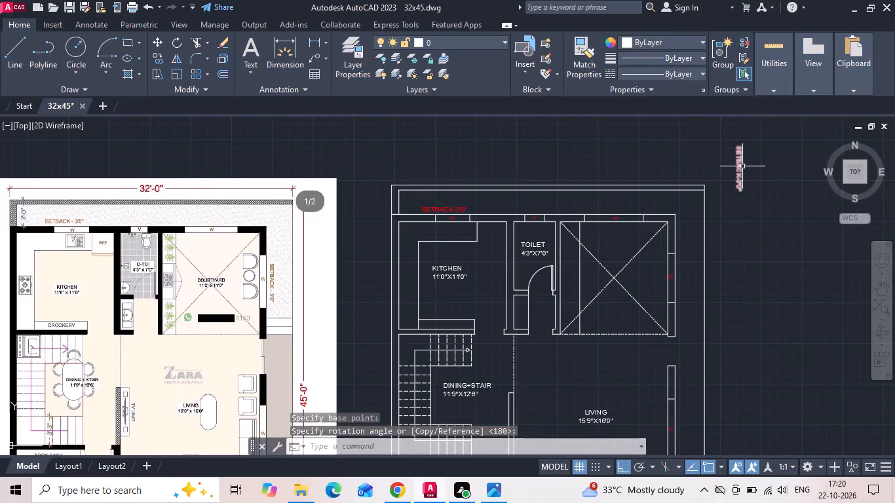
# Move the vertical SETBACK-3'0" label straight down about 22'-9", level with the living room's east wall.
pyautogui.click(742, 166)
pyautogui.rightClick(741, 166)
pyautogui.click(756, 231)
pyautogui.moveTo(745, 231); pyautogui.dragTo(748, 277)
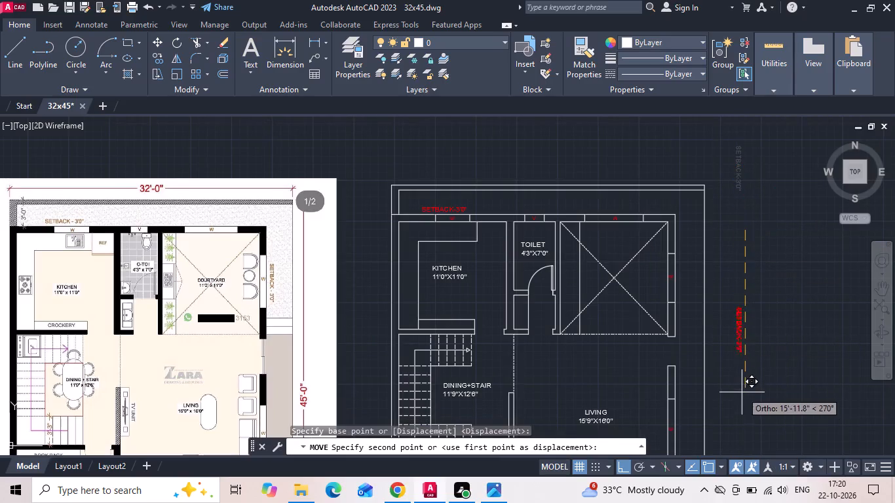
pyautogui.moveTo(742, 419); pyautogui.dragTo(738, 354, button='middle')
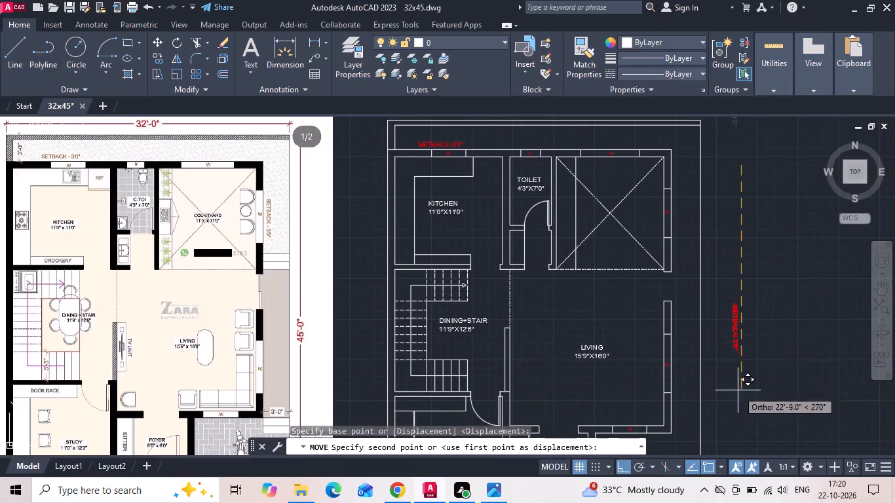
pyautogui.click(738, 392)
pyautogui.press('Escape')
# Move the vertical setback label about 4'-10" west into the side setback between the living room wall and the boundary line.
pyautogui.click(738, 326)
pyautogui.rightClick(737, 326)
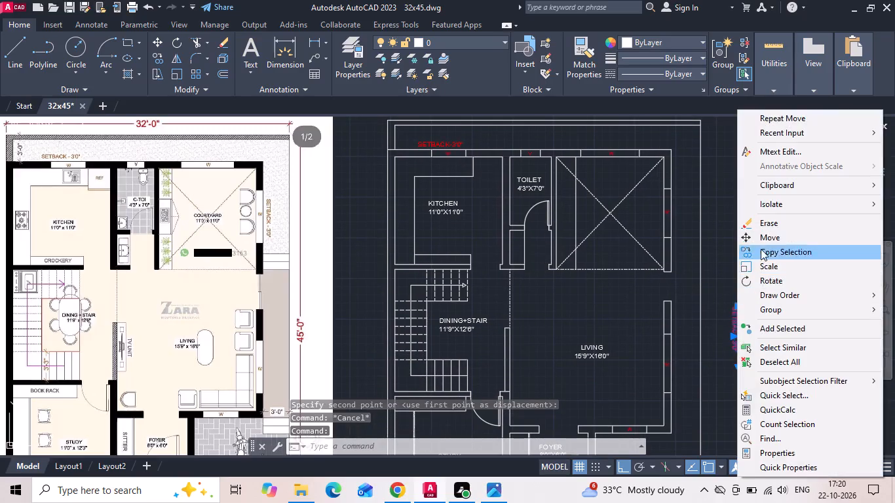
pyautogui.click(766, 238)
pyautogui.moveTo(772, 324); pyautogui.dragTo(753, 322)
pyautogui.scroll(1, 726, 311)
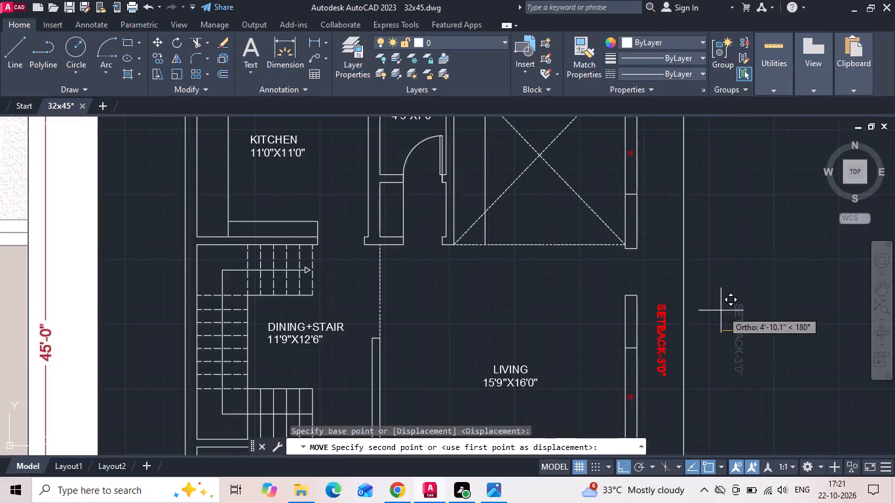
pyautogui.click(720, 311)
# Draw a vertical line across the living room's east wall opening, joining the midpoints of the two wall ends.
pyautogui.scroll(-1, 710, 324)
pyautogui.scroll(2, 302, 322)
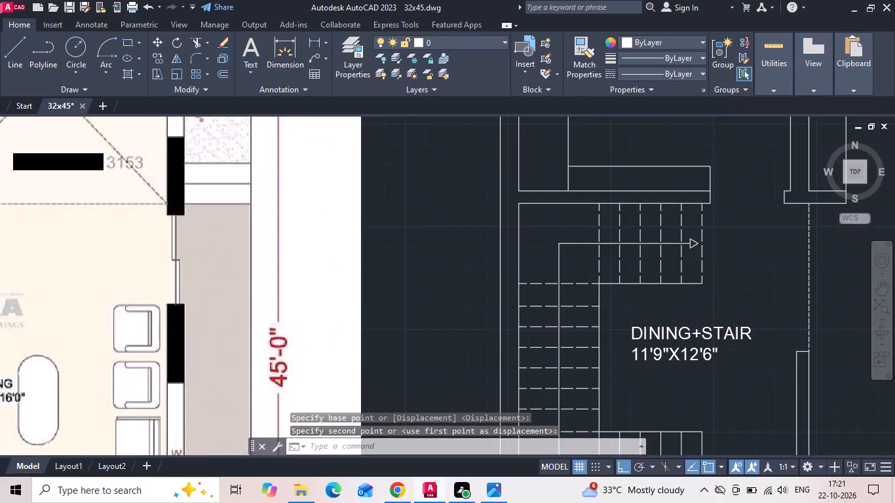
pyautogui.moveTo(555, 293); pyautogui.dragTo(373, 245, button='middle')
pyautogui.moveTo(700, 263); pyautogui.dragTo(648, 248, button='middle')
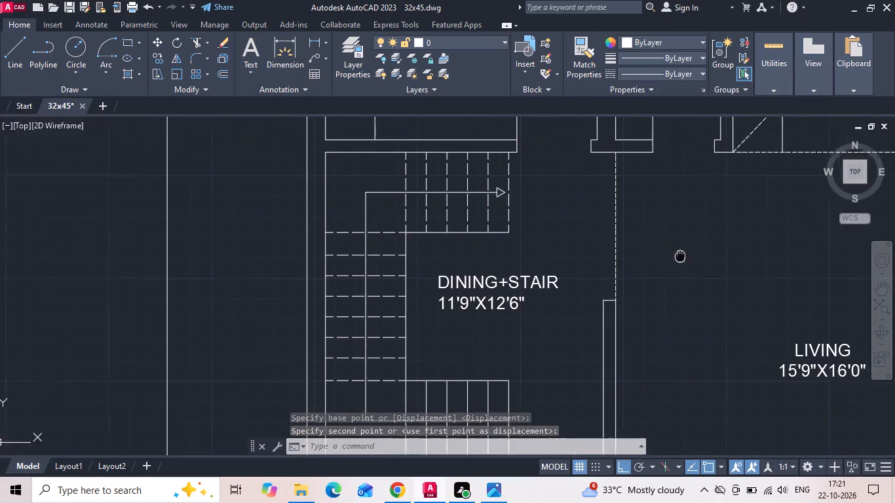
pyautogui.moveTo(648, 248); pyautogui.dragTo(259, 218, button='middle')
pyautogui.moveTo(596, 237); pyautogui.dragTo(573, 335, button='middle')
pyautogui.scroll(1, 567, 225)
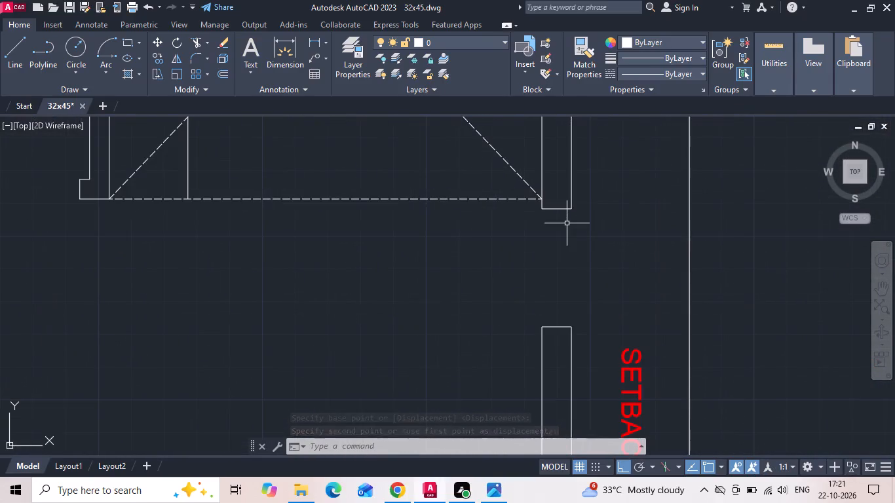
pyautogui.press('l')
pyautogui.press('space')
pyautogui.scroll(1, 552, 212)
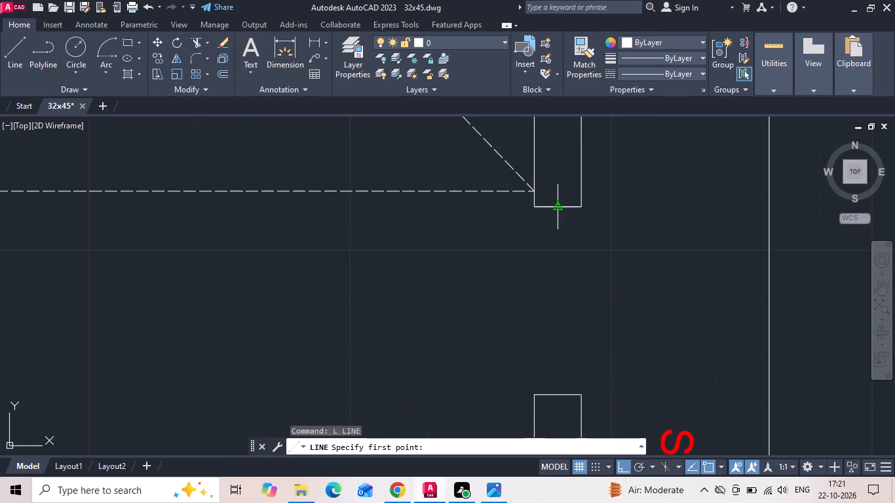
pyautogui.moveTo(556, 208); pyautogui.dragTo(558, 217)
pyautogui.click(556, 396)
pyautogui.press('Escape')
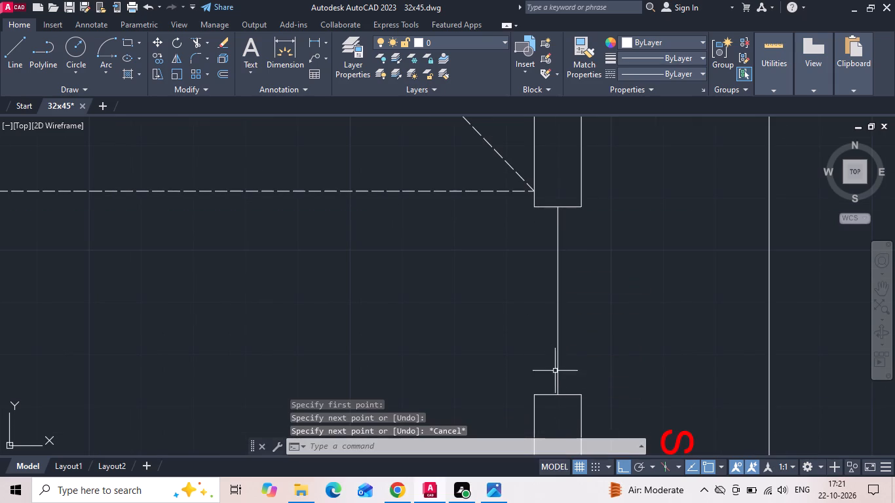
# Draw the opening's upper sliding panel with lines 1" west from the centre line's midpoint and up to the upper wall end.
pyautogui.press('l')
pyautogui.press('space')
pyautogui.click(557, 298)
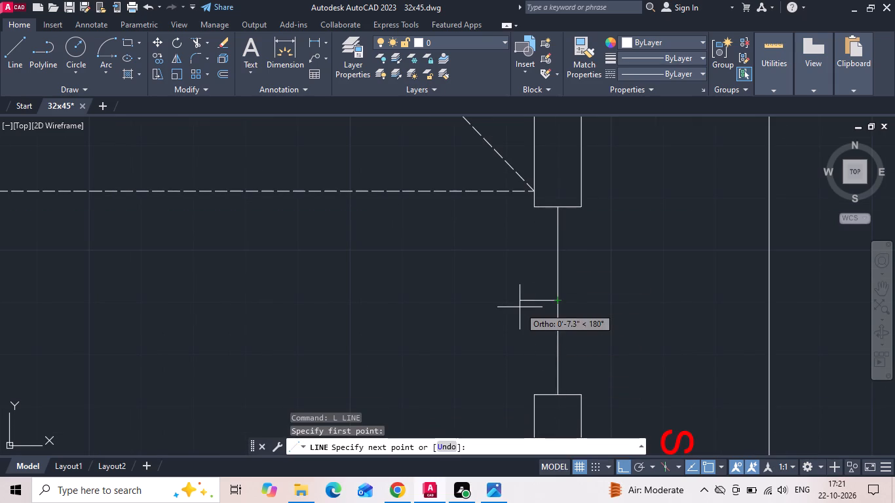
pyautogui.write('1')
pyautogui.press('space')
pyautogui.scroll(1, 558, 233)
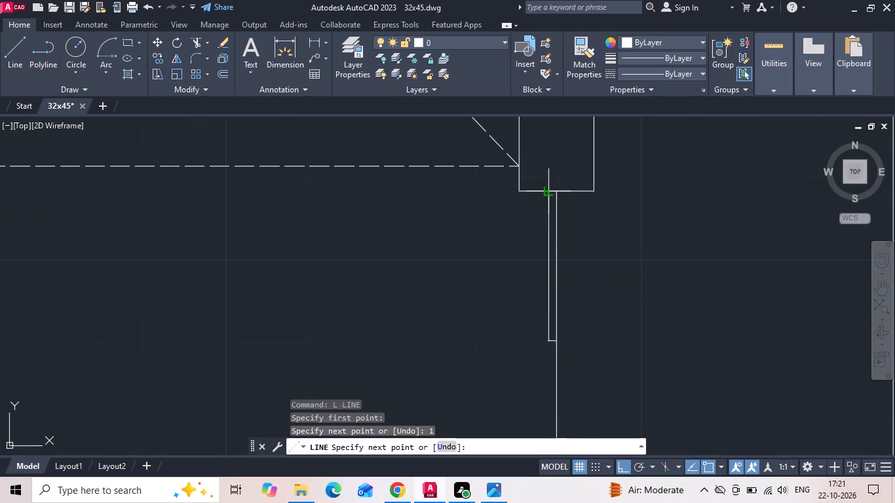
pyautogui.click(544, 191)
pyautogui.press('Escape')
# Draw the opening's lower sliding panel with lines 1" east from the centre line's midpoint and down to the lower wall end.
pyautogui.scroll(-2, 574, 267)
pyautogui.scroll(-2, 627, 301)
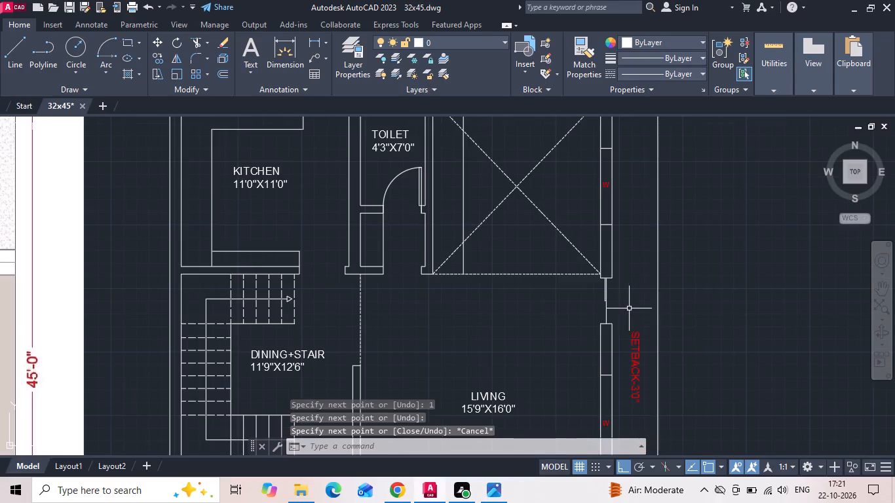
pyautogui.scroll(-1, 629, 316)
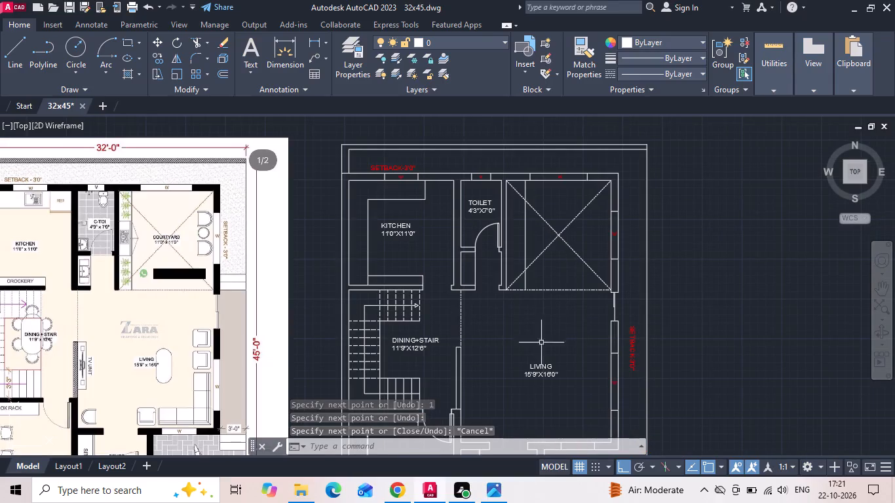
pyautogui.scroll(3, 613, 350)
pyautogui.scroll(1, 618, 160)
pyautogui.moveTo(617, 169); pyautogui.dragTo(612, 177, button='middle')
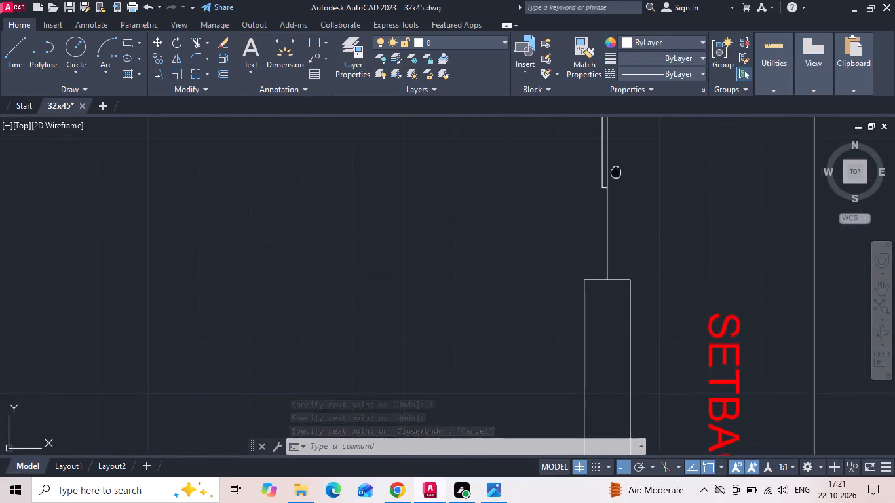
pyautogui.moveTo(612, 177); pyautogui.dragTo(559, 226, button='middle')
pyautogui.scroll(2, 543, 252)
pyautogui.press('l')
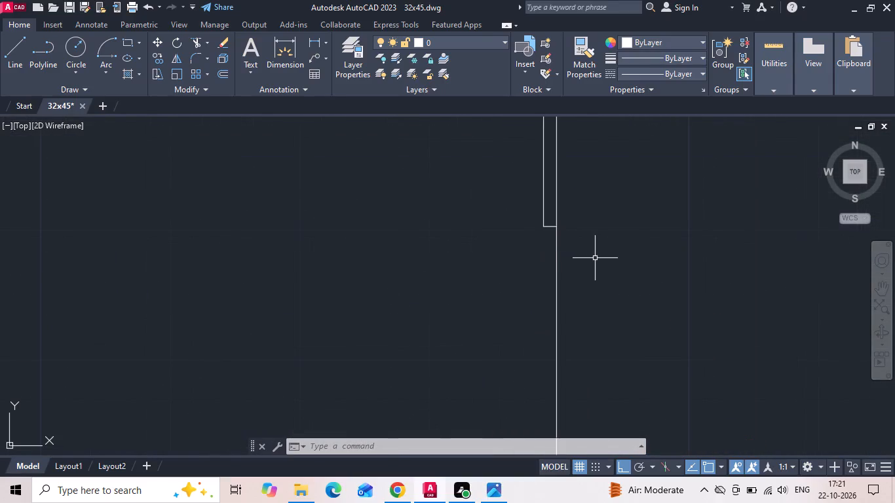
pyautogui.press('space')
pyautogui.click(559, 224)
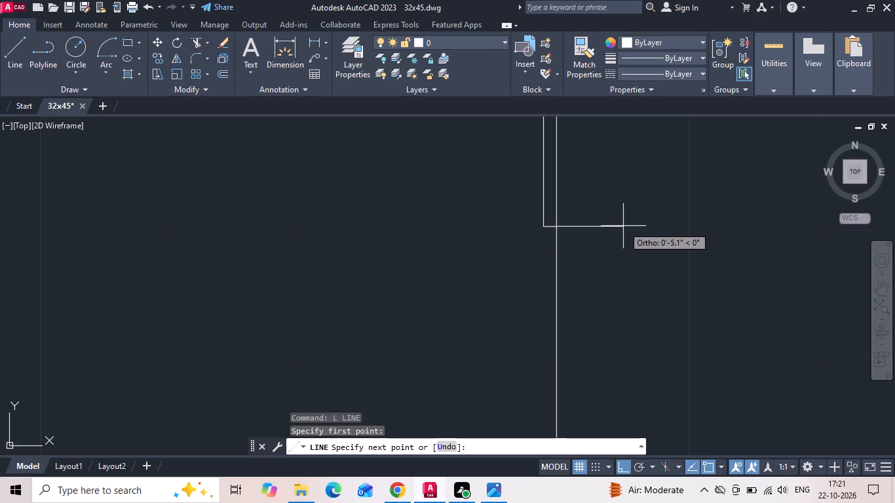
pyautogui.write('1')
pyautogui.press('space')
pyautogui.scroll(-2, 595, 198)
pyautogui.scroll(2, 591, 303)
pyautogui.click(575, 299)
pyautogui.press('Escape')
# Save the drawing.
pyautogui.hotkey('ctrl', 's')
pyautogui.hotkey('ctrl', 's')
pyautogui.hotkey('ctrl', 's')
pyautogui.hotkey('ctrl', 's')
pyautogui.hotkey('ctrl', 's')
pyautogui.hotkey('ctrl', 's')
pyautogui.hotkey('ctrl', 's')
pyautogui.hotkey('ctrl', 's')
pyautogui.hotkey('ctrl', 's')
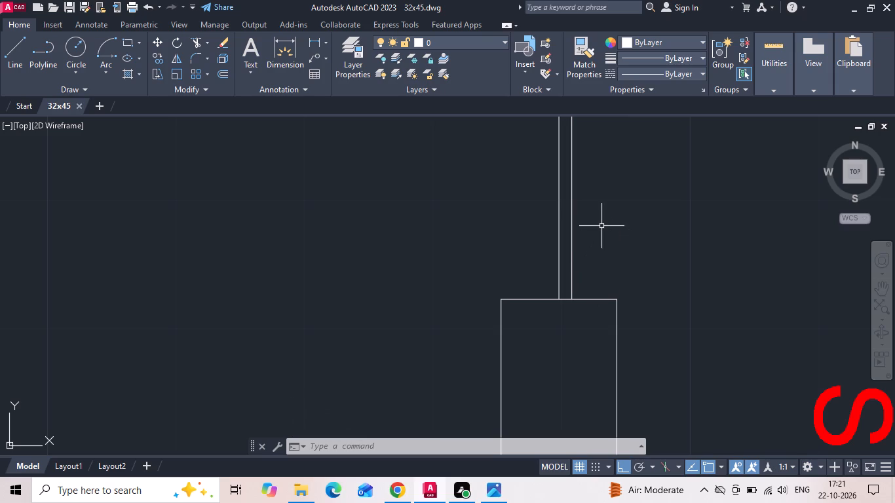
pyautogui.scroll(-1, 615, 210)
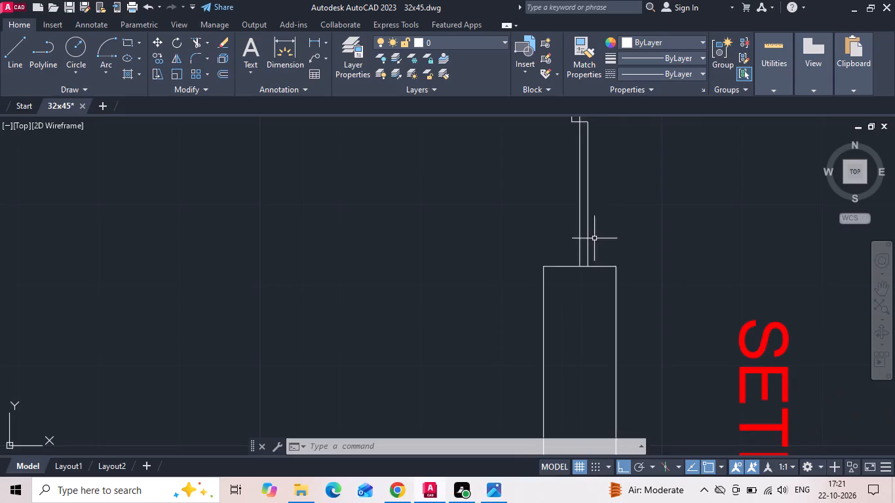
pyautogui.scroll(-4, 494, 270)
pyautogui.moveTo(472, 314); pyautogui.dragTo(586, 269, button='middle')
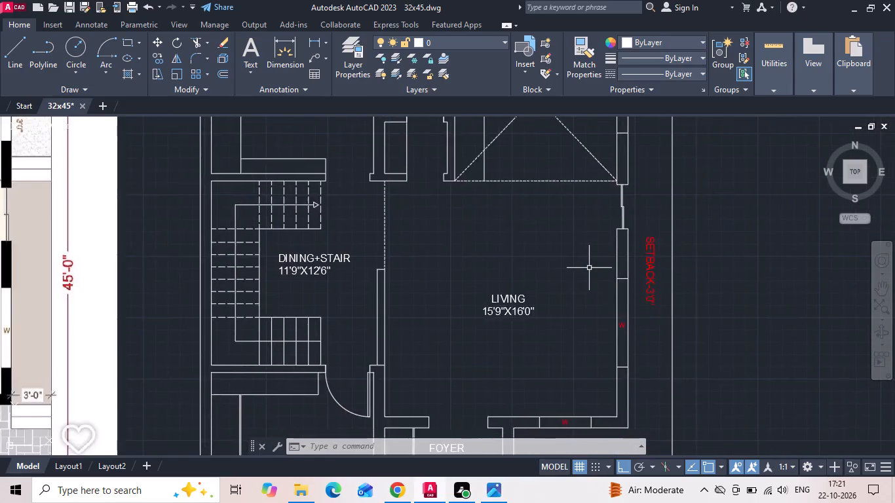
pyautogui.scroll(-1, 592, 277)
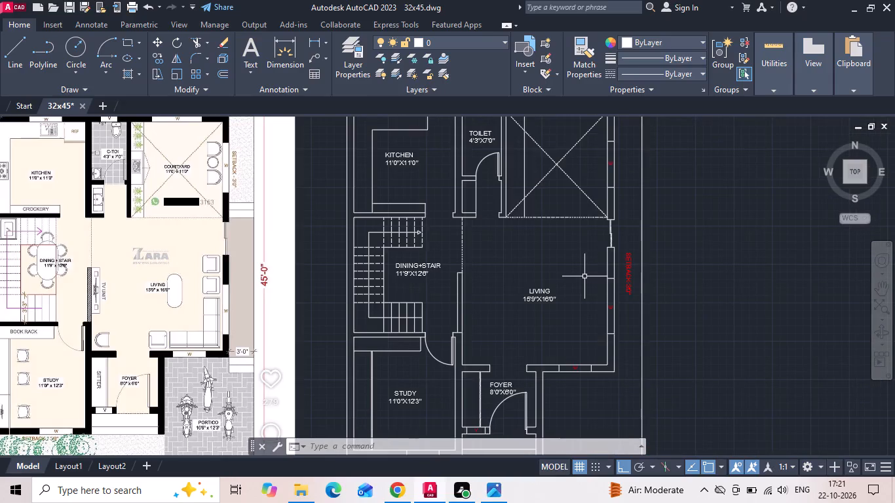
pyautogui.hotkey('ctrl', 's')
pyautogui.hotkey('ctrl', 's')
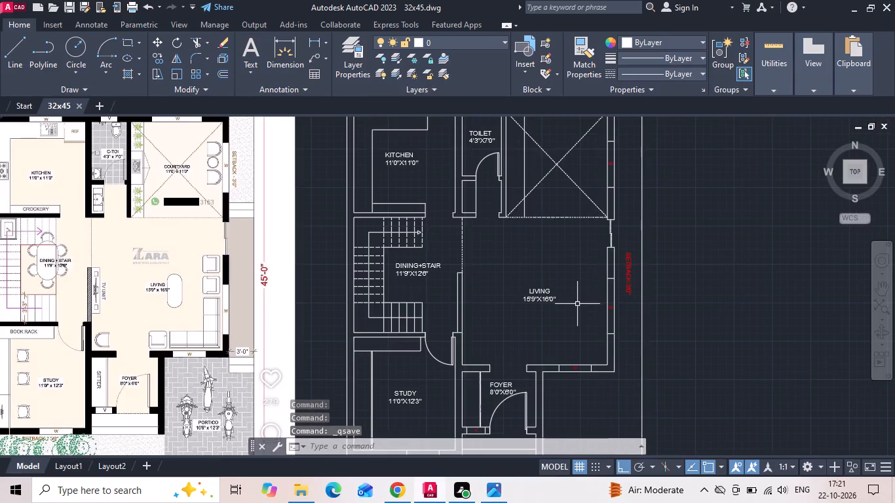
# Copy the SETBACK-3'9" label below the study straight up about 12'-9" into the book rack strip along the study's upper wall.
pyautogui.moveTo(518, 357); pyautogui.dragTo(548, 278, button='middle')
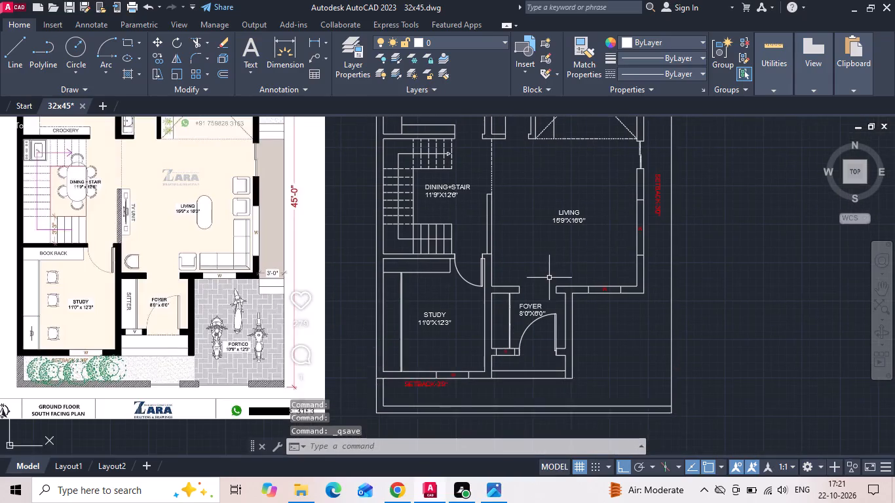
pyautogui.moveTo(459, 348); pyautogui.dragTo(543, 344, button='middle')
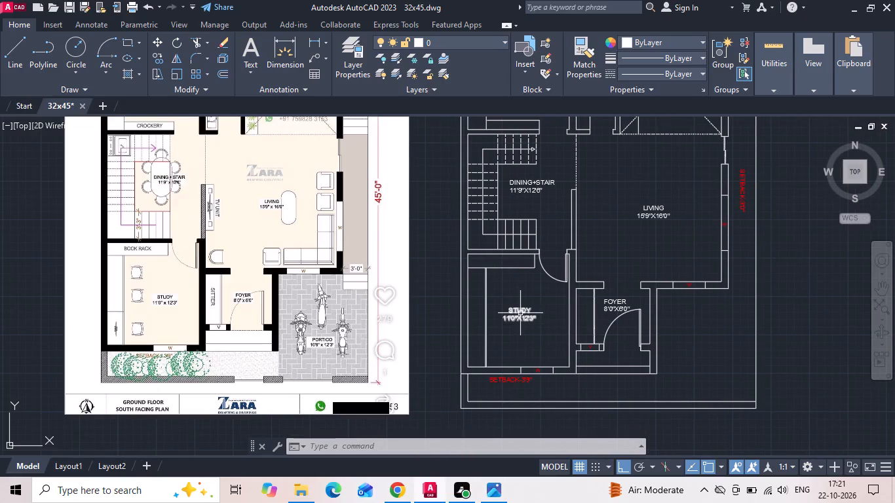
pyautogui.click(501, 382)
pyautogui.rightClick(501, 382)
pyautogui.click(545, 158)
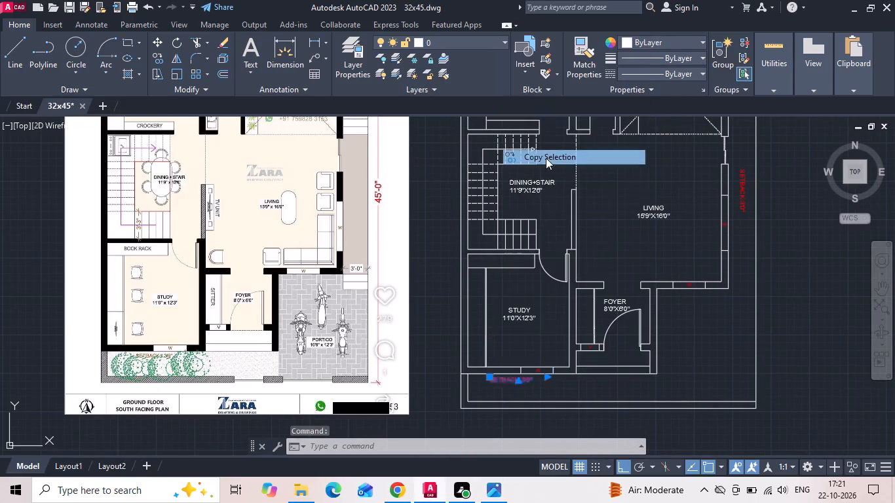
pyautogui.moveTo(514, 386); pyautogui.dragTo(516, 379)
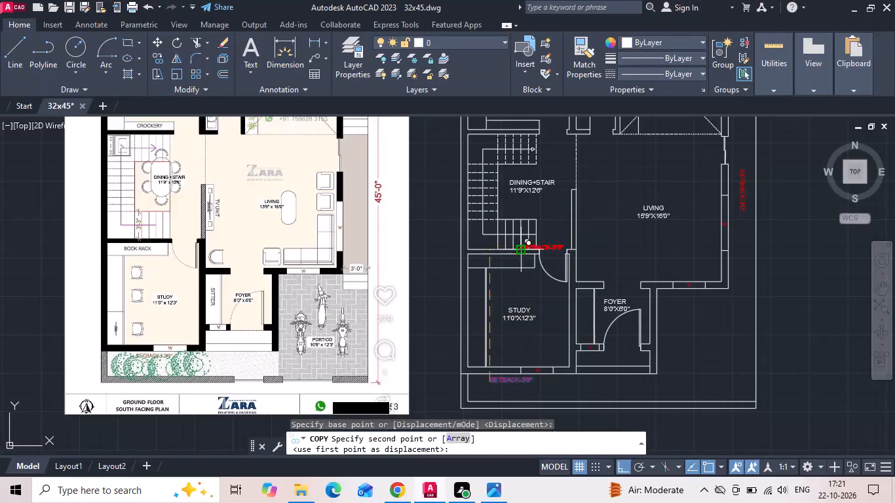
pyautogui.moveTo(521, 248); pyautogui.dragTo(526, 282, button='middle')
pyautogui.scroll(2, 526, 282)
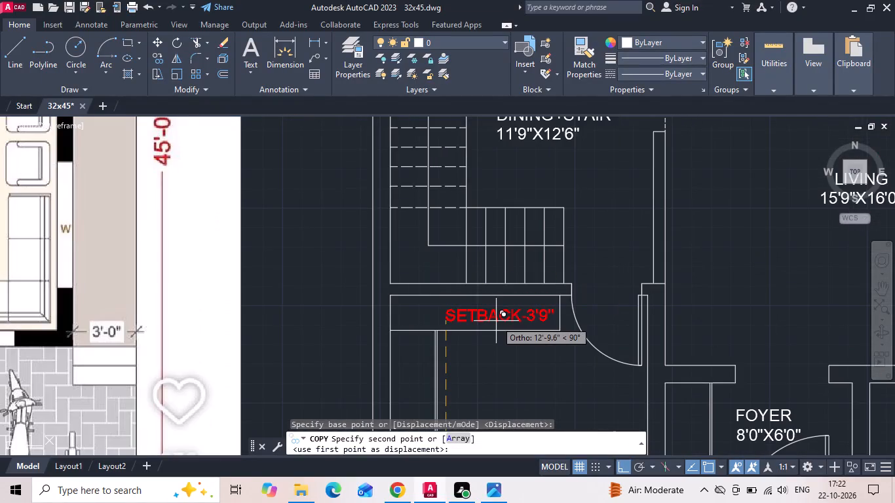
pyautogui.click(496, 316)
pyautogui.press('Escape')
# Set the copied SETBACK-3'9" label in the book rack strip to ByLayer colour and a 5" text height.
pyautogui.moveTo(504, 314); pyautogui.dragTo(596, 295, button='middle')
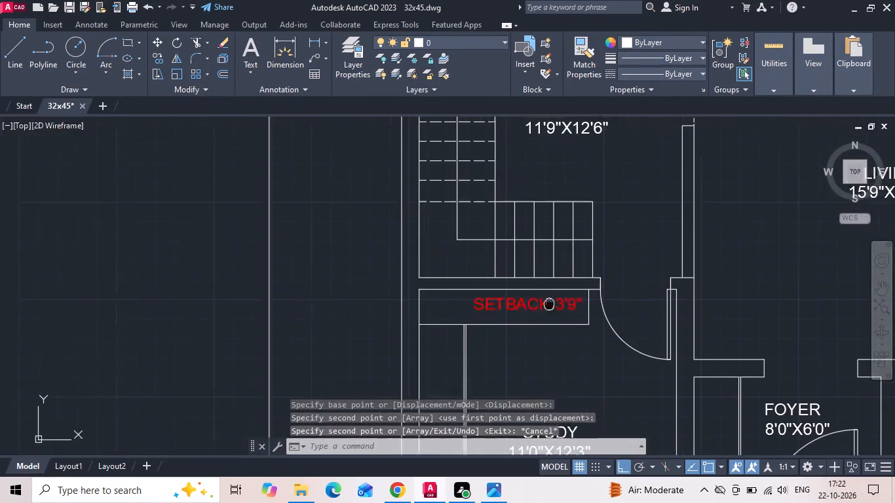
pyautogui.moveTo(596, 295); pyautogui.dragTo(632, 289, button='middle')
pyautogui.doubleClick(634, 289)
pyautogui.hotkey('ctrl', 'a')
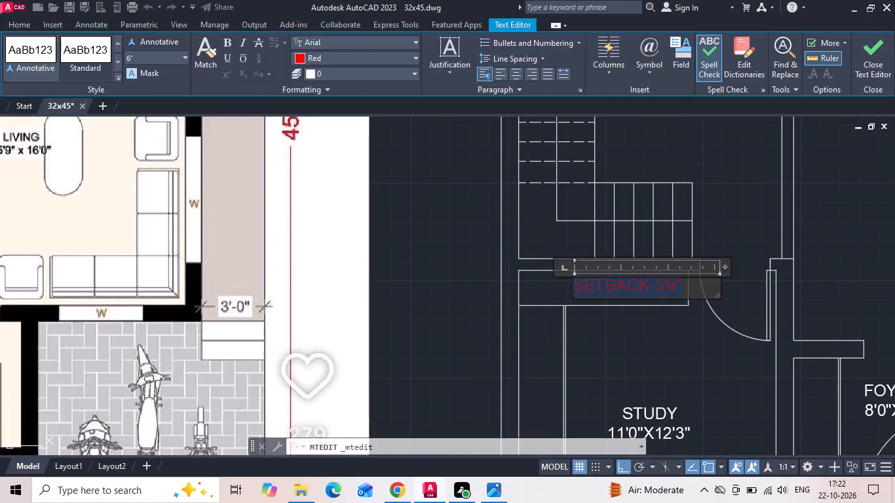
pyautogui.click(301, 55)
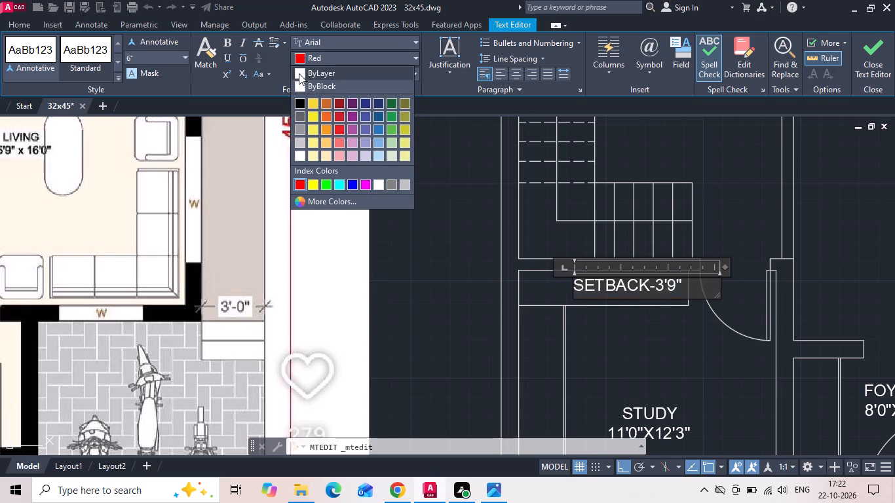
pyautogui.click(299, 73)
pyautogui.click(168, 60)
pyautogui.press('BackSpace')
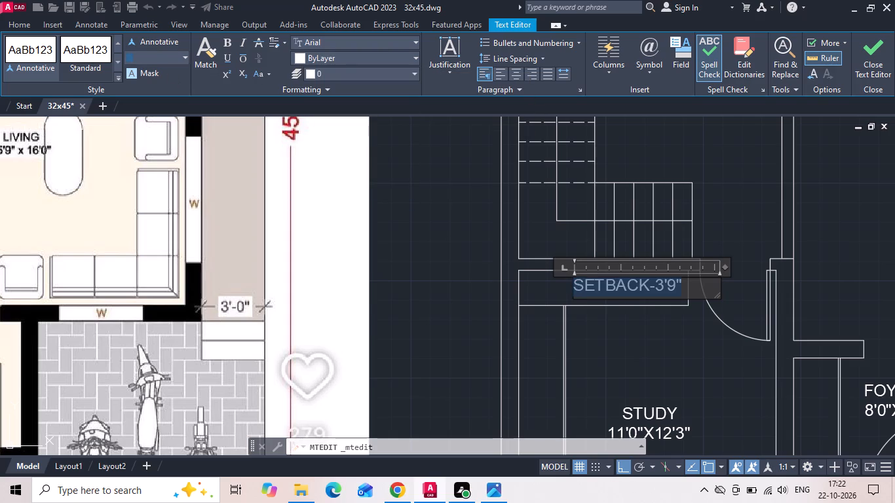
pyautogui.write('5"')
pyautogui.press('Return')
# Replace the copied label's text with BOOK RACK.
pyautogui.scroll(-1, 398, 191)
pyautogui.moveTo(356, 217); pyautogui.dragTo(462, 214, button='middle')
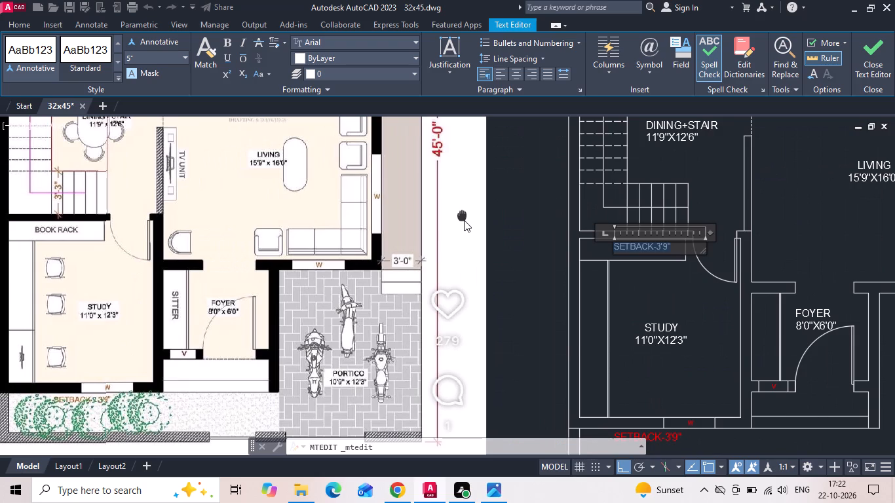
pyautogui.press('BackSpace')
pyautogui.write('BOOK RACK')
pyautogui.click(651, 292)
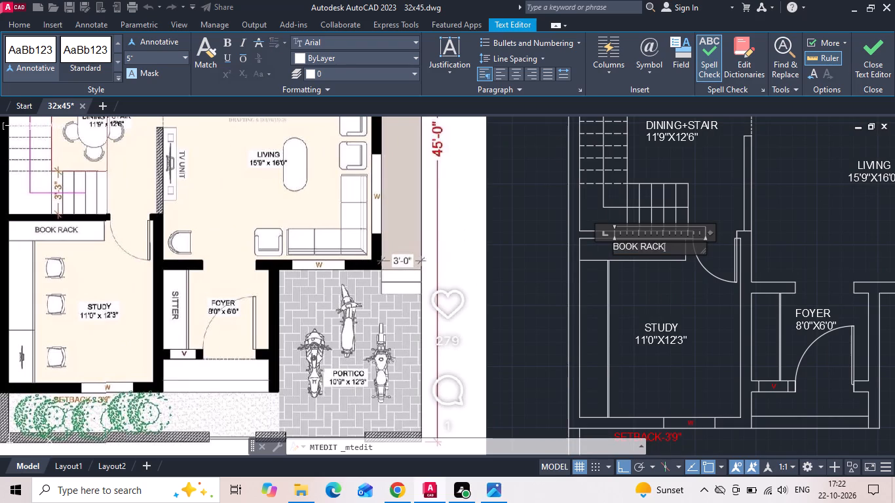
# Move the BOOK RACK label slightly west and down to centre it in the strip along the study's upper wall.
pyautogui.click(639, 240)
pyautogui.scroll(4, 631, 250)
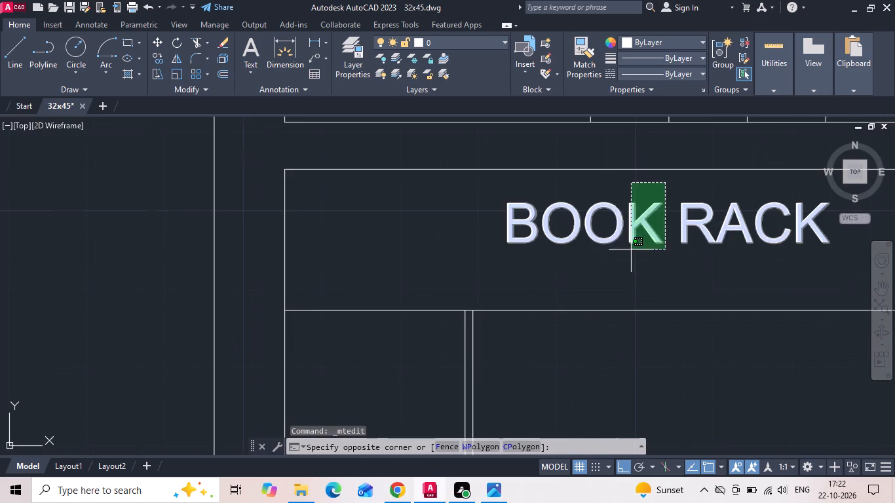
pyautogui.click(608, 253)
pyautogui.rightClick(607, 253)
pyautogui.click(626, 244)
pyautogui.scroll(-1, 451, 273)
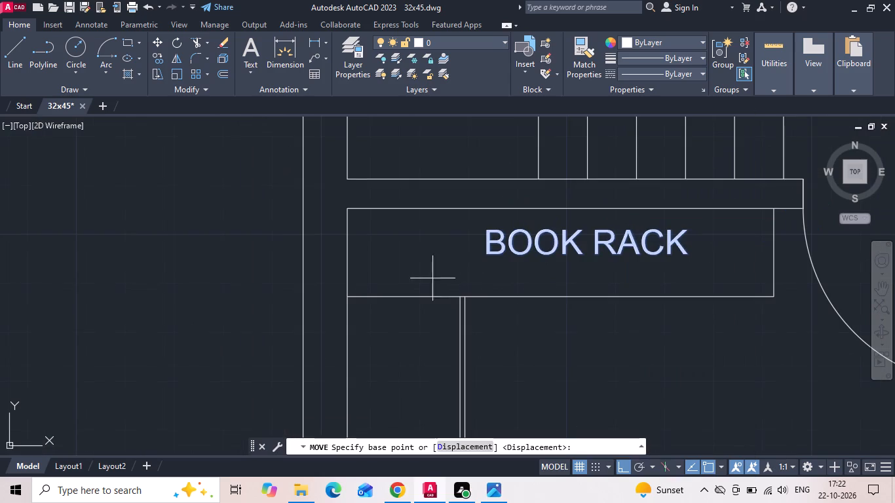
pyautogui.click(622, 350)
pyautogui.click(603, 351)
pyautogui.click(537, 244)
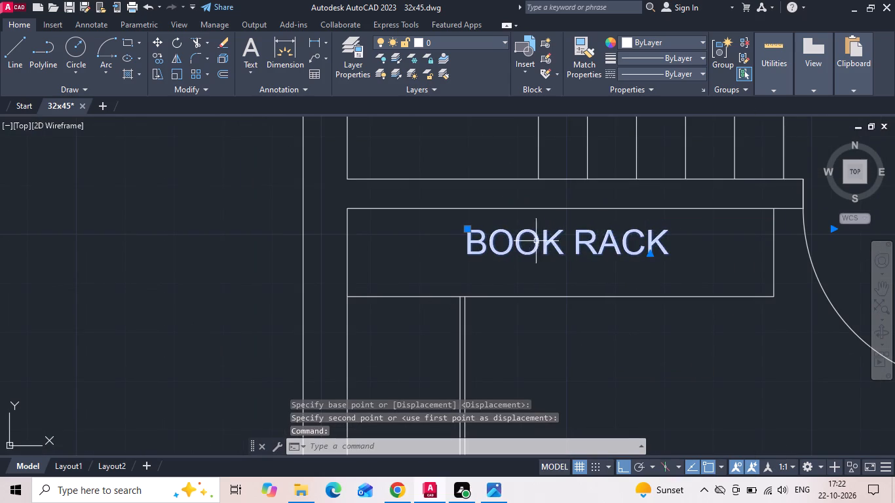
pyautogui.rightClick(532, 235)
pyautogui.click(551, 241)
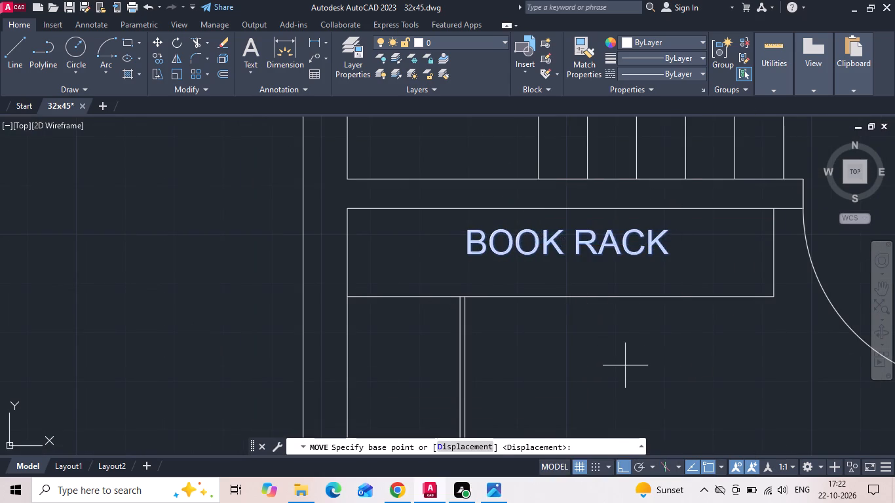
pyautogui.click(626, 367)
pyautogui.click(627, 378)
# Copy the BOOK RACK label straight east into the living room's lower-left corner, above the foyer.
pyautogui.moveTo(568, 250); pyautogui.dragTo(556, 257)
pyautogui.click(516, 266)
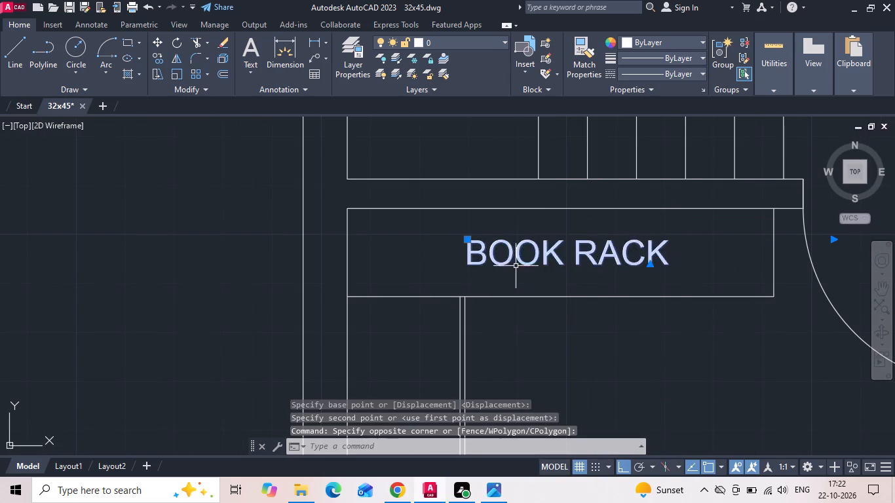
pyautogui.rightClick(513, 265)
pyautogui.click(546, 255)
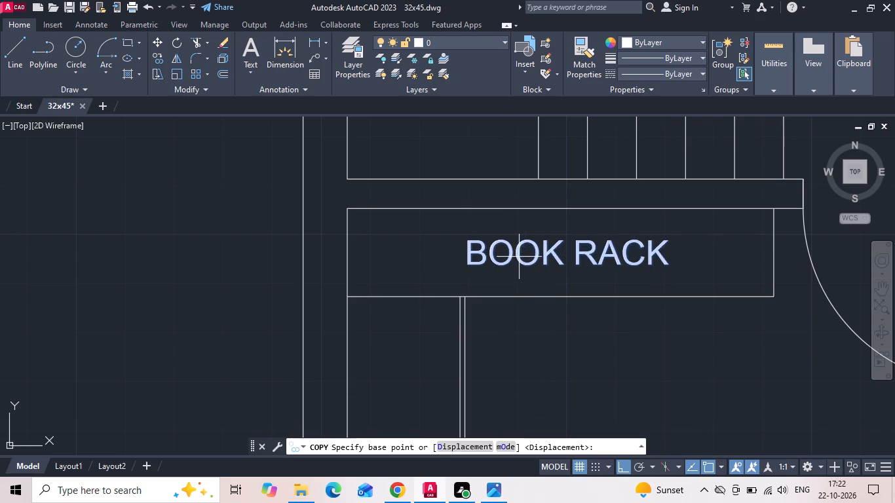
pyautogui.click(522, 257)
pyautogui.moveTo(582, 268); pyautogui.dragTo(176, 256, button='middle')
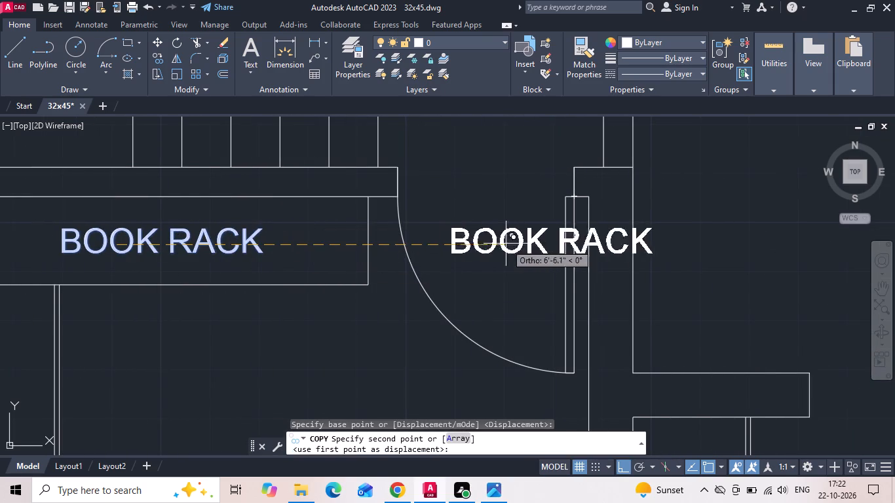
pyautogui.moveTo(641, 245); pyautogui.dragTo(431, 234, button='middle')
pyautogui.click(527, 244)
pyautogui.press('Escape')
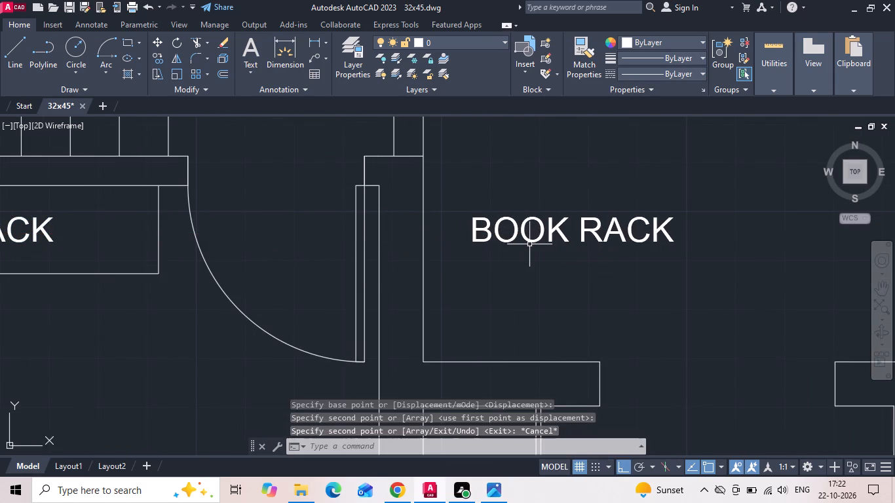
# Save the drawing.
pyautogui.hotkey('ctrl', 's')
pyautogui.hotkey('ctrl', 's')
# Change the text of the BOOK RACK copy in the living room to SITTER.
pyautogui.scroll(-2, 543, 240)
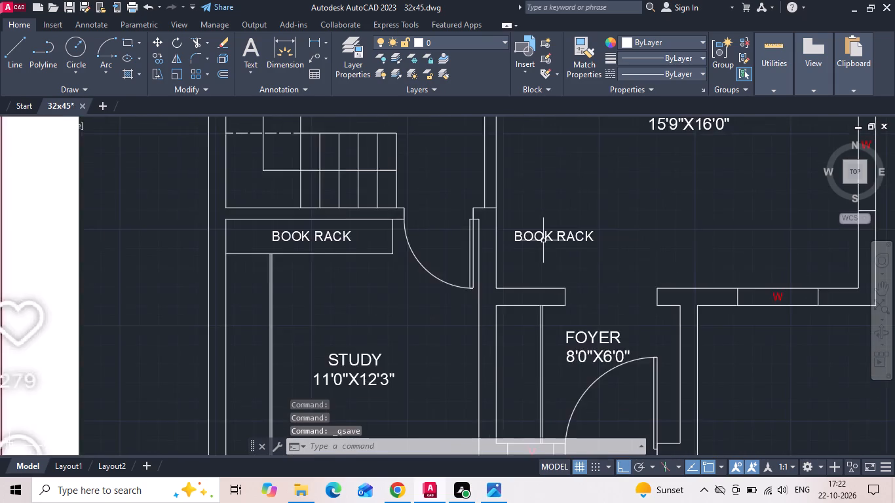
pyautogui.scroll(-1, 543, 240)
pyautogui.moveTo(544, 241); pyautogui.dragTo(624, 240, button='middle')
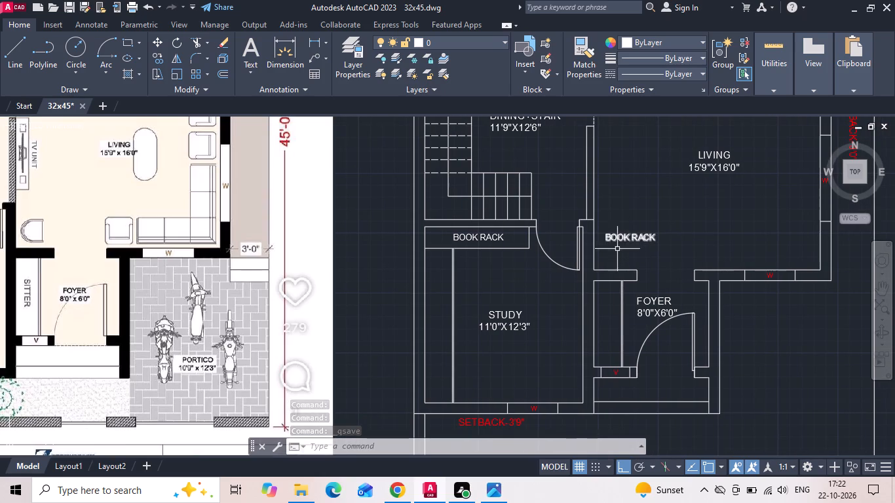
pyautogui.scroll(1, 650, 235)
pyautogui.doubleClick(651, 235)
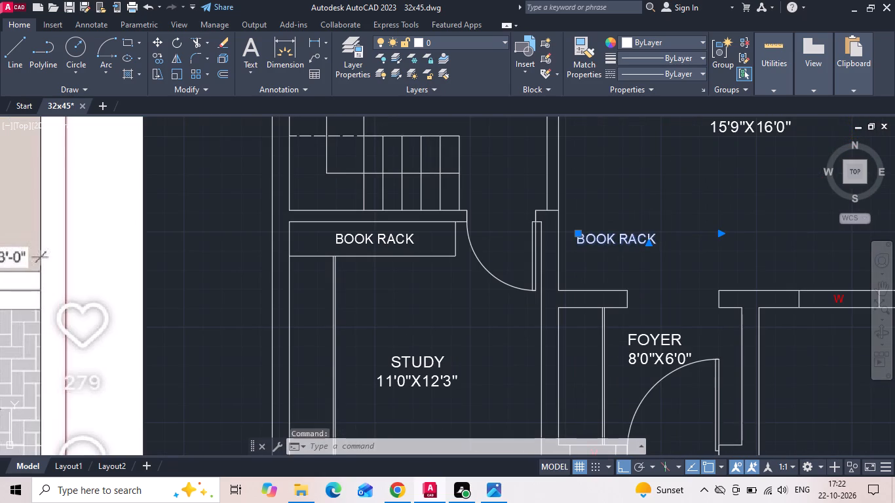
pyautogui.scroll(2, 653, 236)
pyautogui.moveTo(664, 240); pyautogui.dragTo(382, 229)
pyautogui.press('BackSpace')
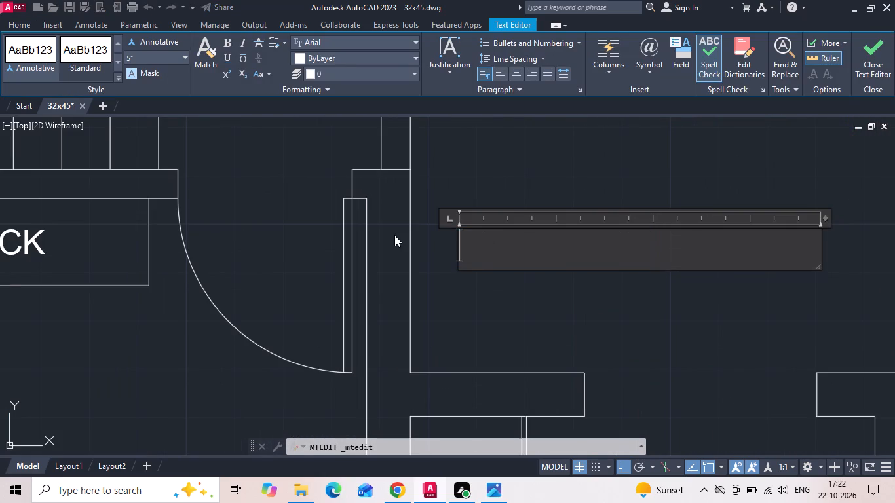
pyautogui.write('SITTER')
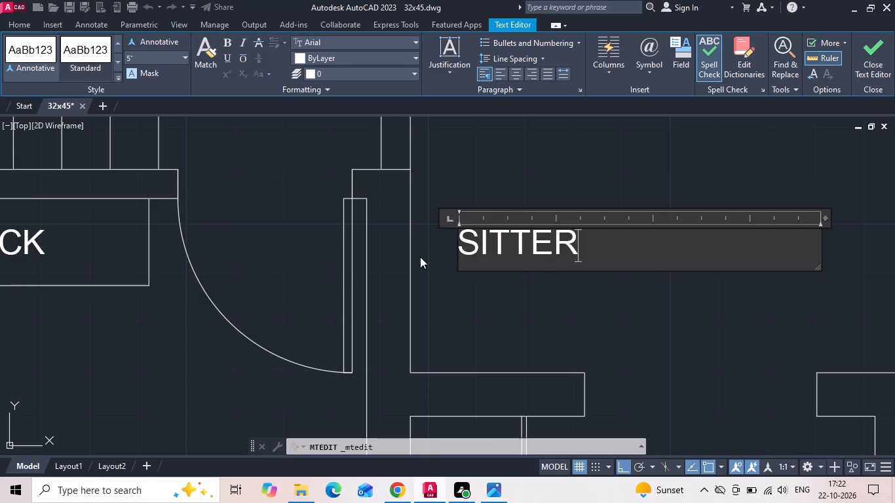
pyautogui.scroll(-3, 689, 370)
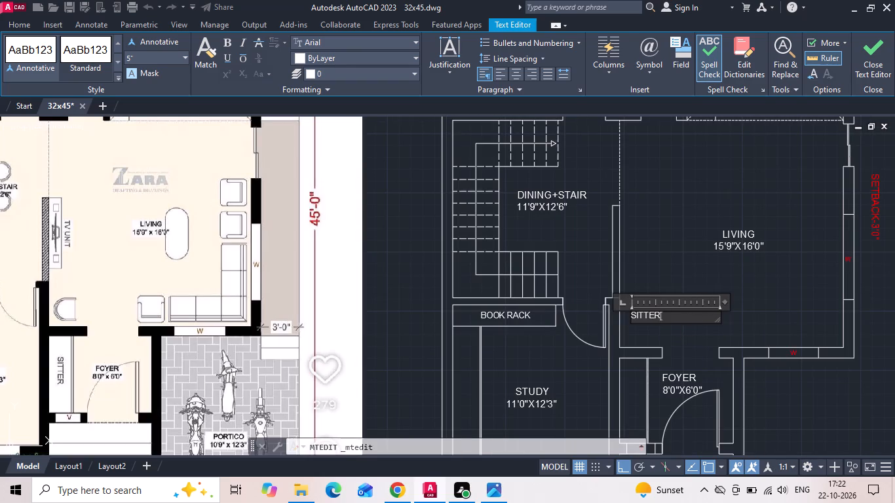
pyautogui.click(700, 292)
# Rotate the SITTER label by 270° so that it reads downward.
pyautogui.moveTo(694, 332); pyautogui.dragTo(672, 292, button='middle')
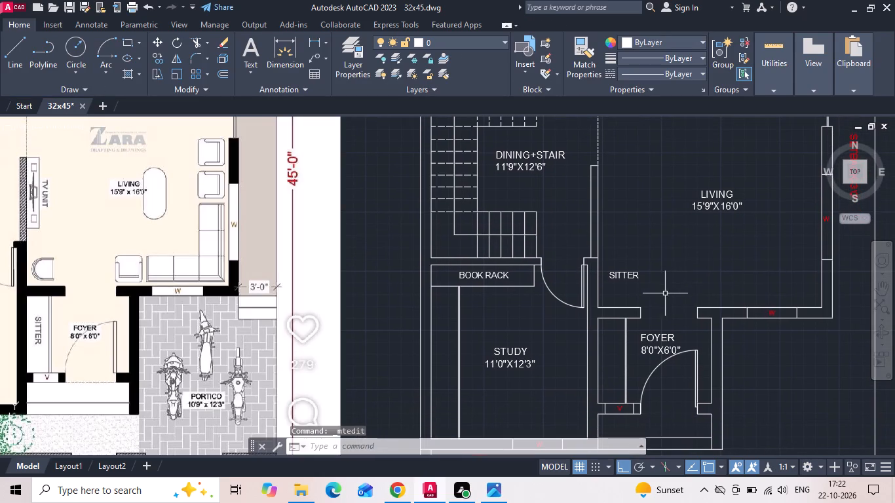
pyautogui.scroll(2, 632, 287)
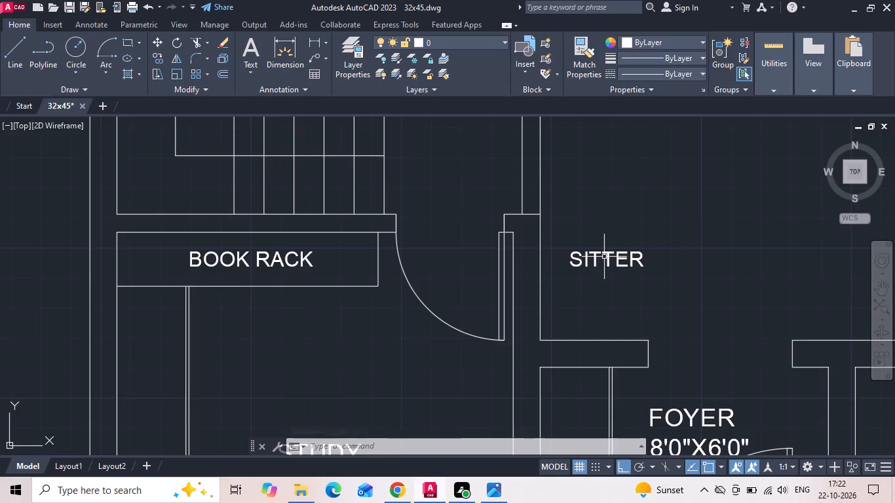
pyautogui.click(608, 259)
pyautogui.rightClick(599, 229)
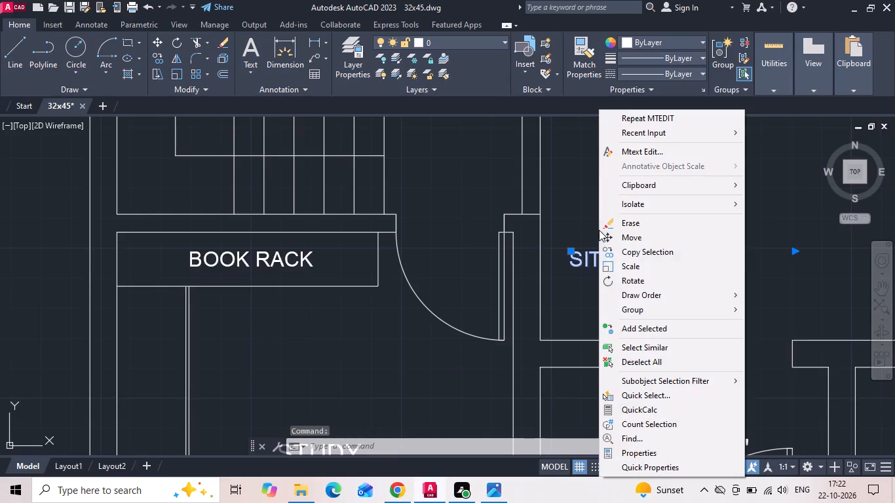
pyautogui.click(620, 282)
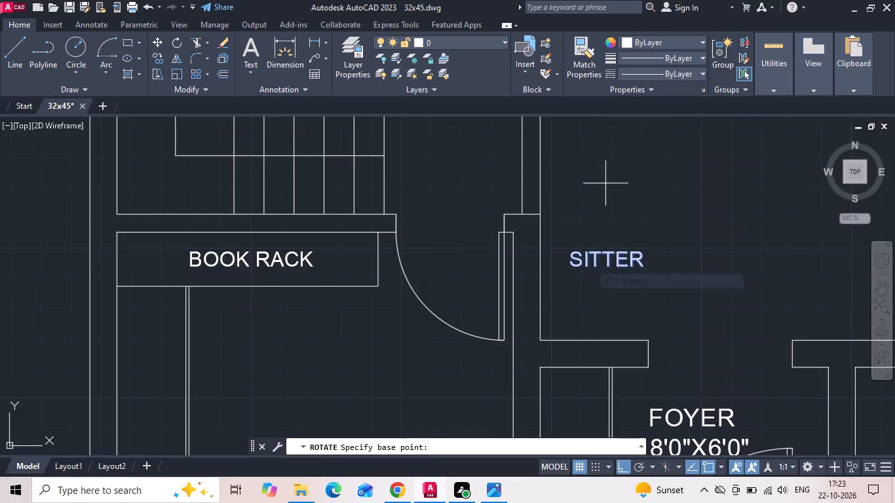
pyautogui.click(642, 176)
pyautogui.click(638, 196)
pyautogui.click(567, 174)
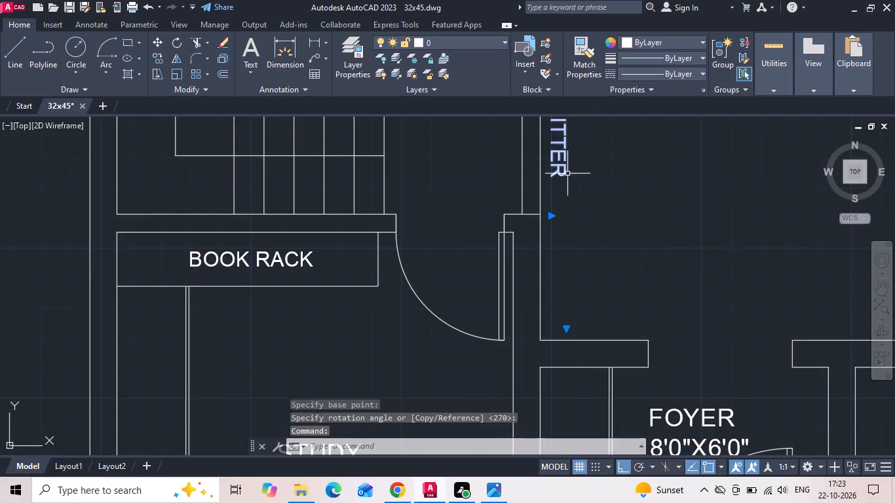
# Move the SITTER label down about 9 feet and slightly east, centring it in the narrow strip along the foyer's west wall.
pyautogui.rightClick(567, 174)
pyautogui.click(584, 234)
pyautogui.scroll(-2, 575, 149)
pyautogui.moveTo(575, 155); pyautogui.dragTo(576, 187)
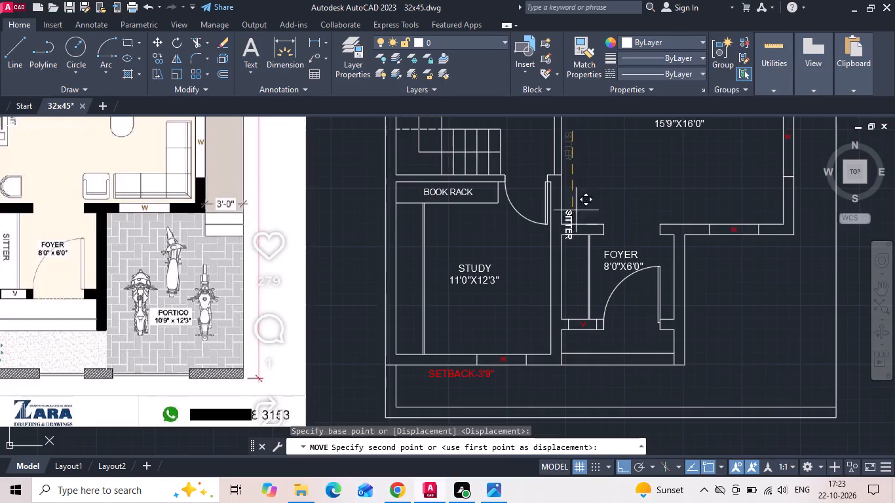
pyautogui.scroll(3, 577, 276)
pyautogui.scroll(-1, 588, 212)
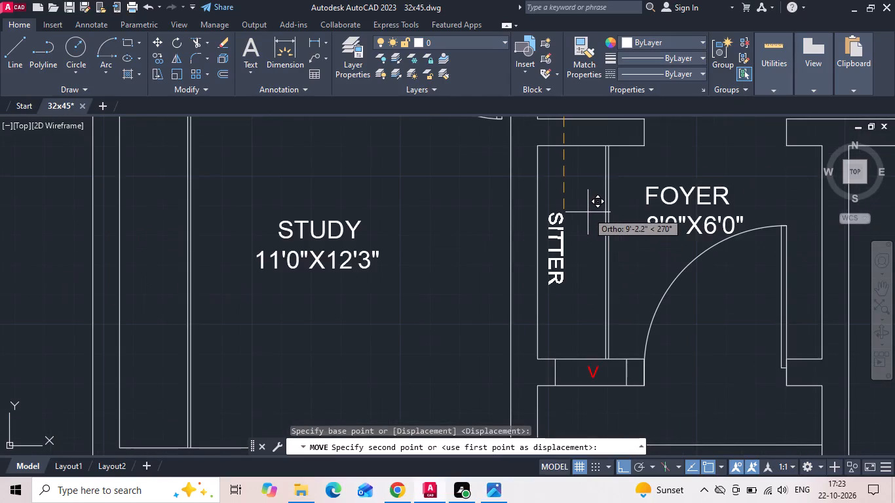
pyautogui.click(588, 219)
pyautogui.click(562, 244)
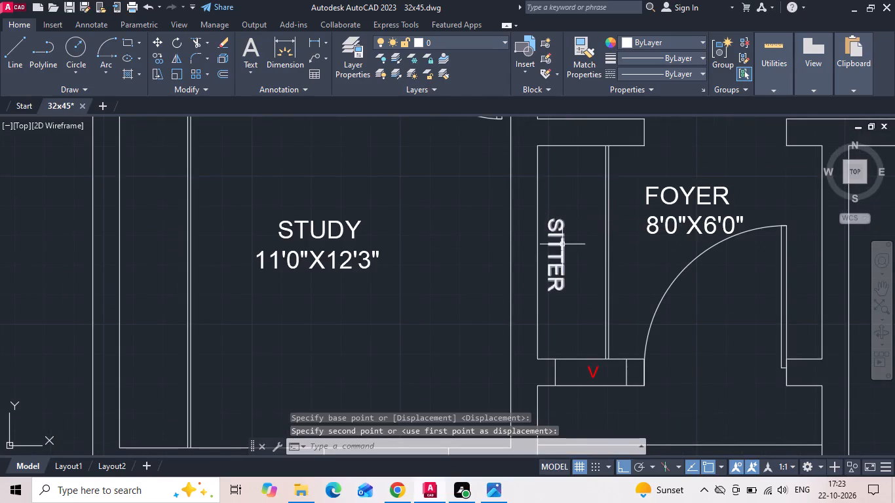
pyautogui.rightClick(562, 245)
pyautogui.click(587, 242)
pyautogui.scroll(1, 609, 248)
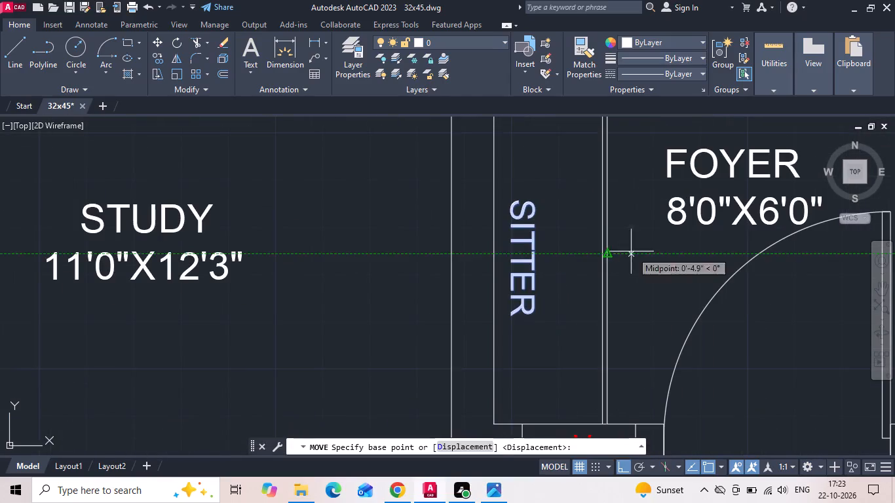
pyautogui.click(654, 257)
pyautogui.click(679, 257)
# Copy the study's BOOK RACK label about 14'-8" straight north into the counter strip along the kitchen's south wall.
pyautogui.scroll(-3, 577, 270)
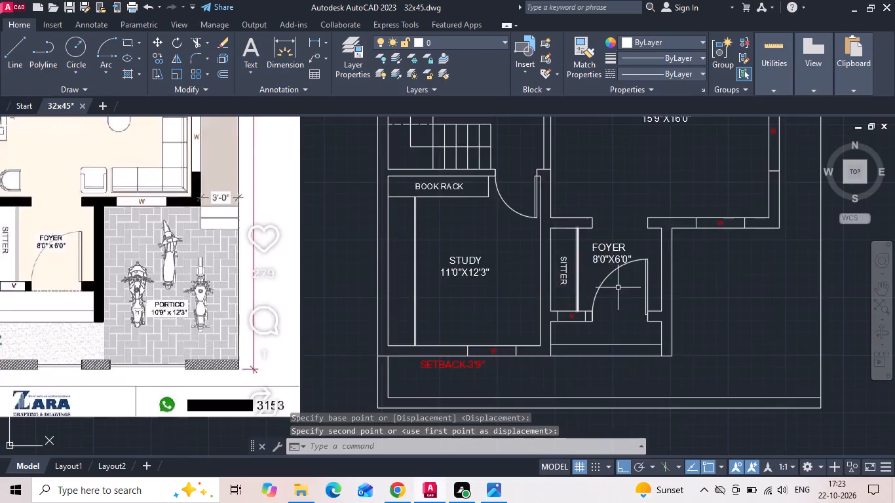
pyautogui.scroll(-1, 635, 292)
pyautogui.moveTo(626, 297); pyautogui.dragTo(624, 345, button='middle')
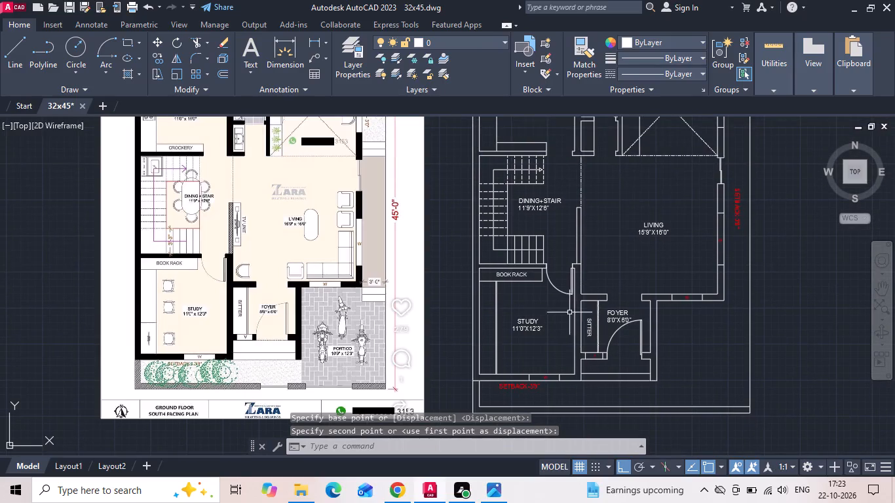
pyautogui.click(521, 278)
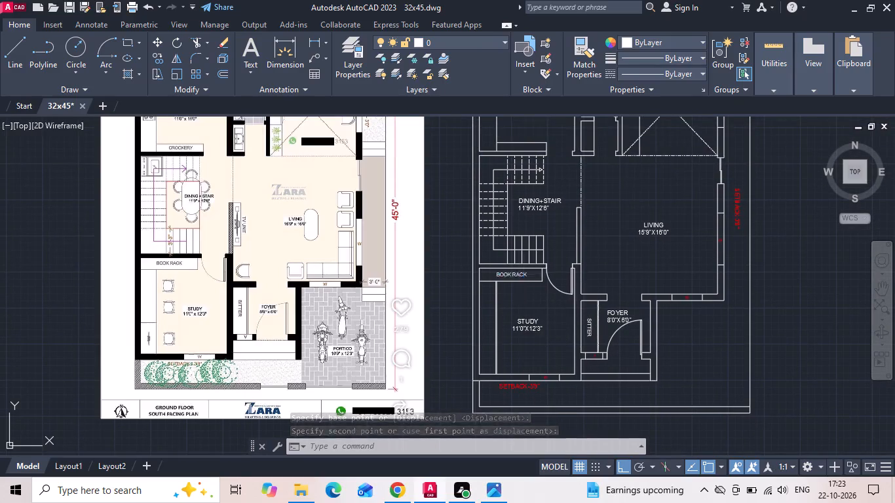
pyautogui.rightClick(520, 276)
pyautogui.click(555, 255)
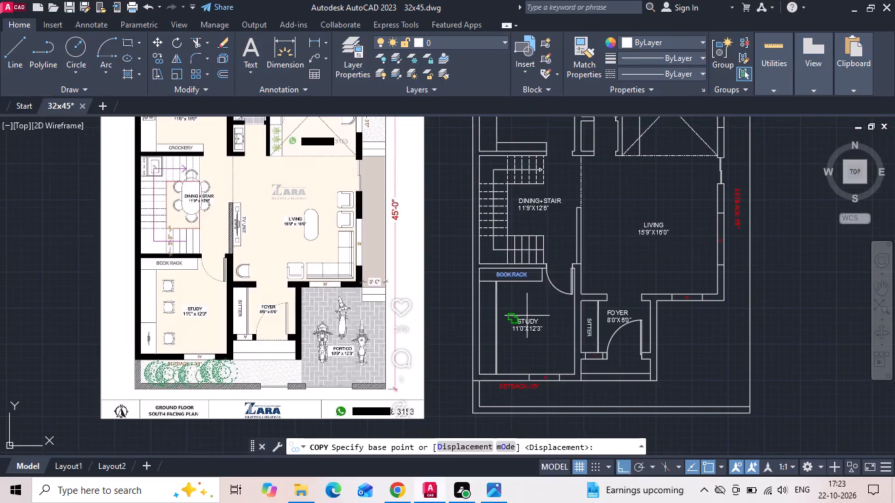
pyautogui.moveTo(527, 318); pyautogui.dragTo(531, 305)
pyautogui.moveTo(544, 239); pyautogui.dragTo(546, 346, button='middle')
pyautogui.scroll(1, 547, 255)
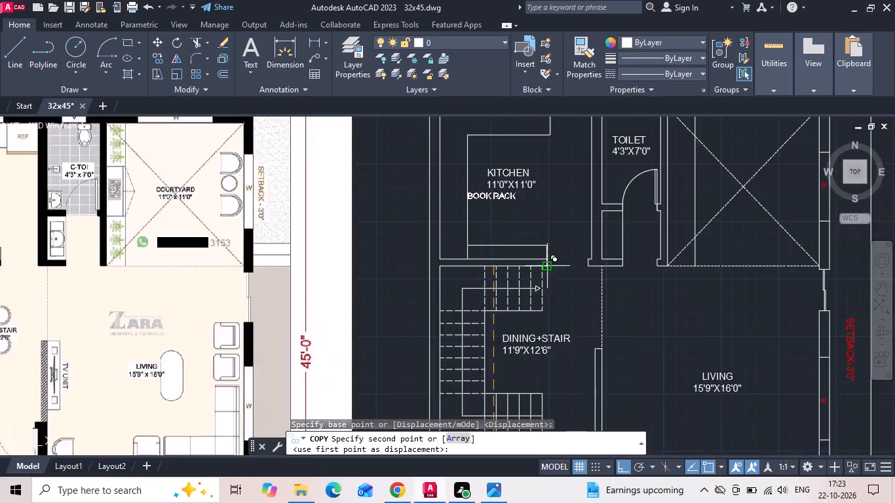
pyautogui.scroll(2, 548, 288)
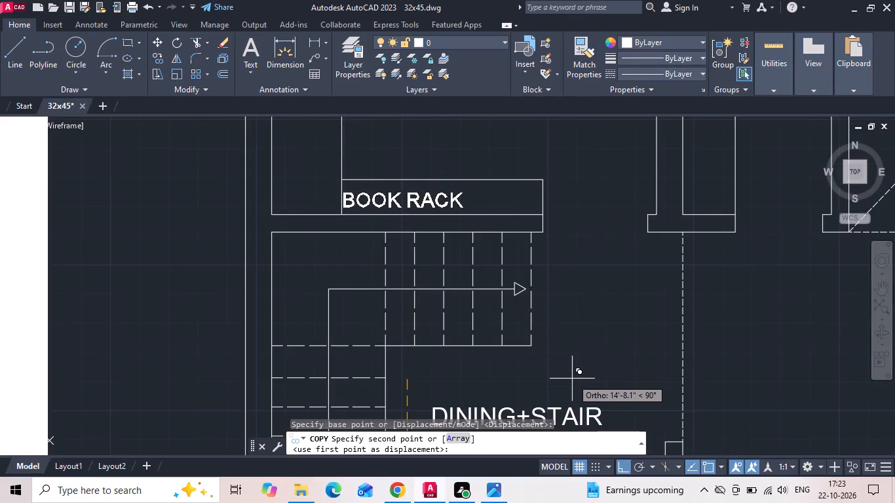
pyautogui.click(573, 375)
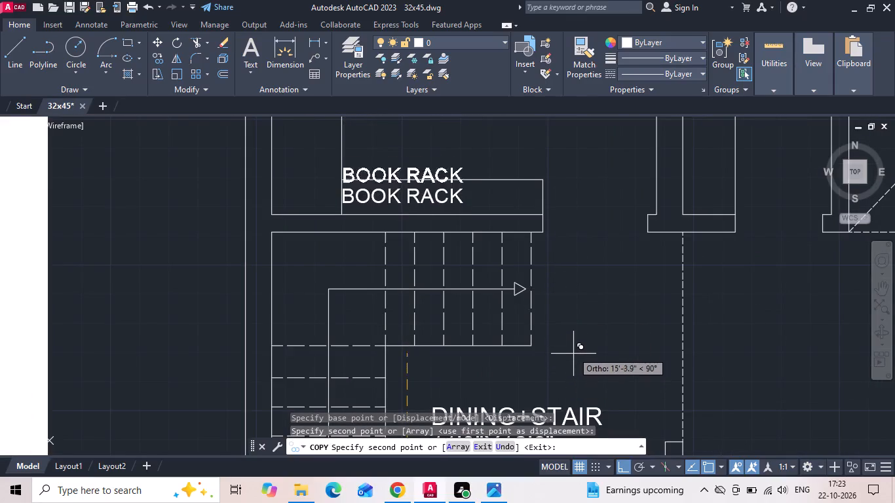
pyautogui.press('Escape')
# Change the text of the BOOK RACK copy in the kitchen to CROCKERY.
pyautogui.moveTo(400, 191); pyautogui.dragTo(472, 217, button='middle')
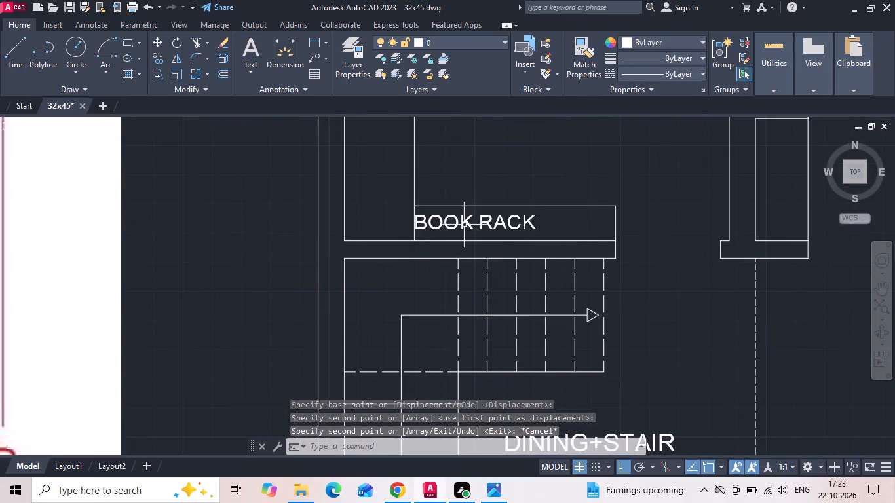
pyautogui.doubleClick(465, 224)
pyautogui.scroll(1, 468, 223)
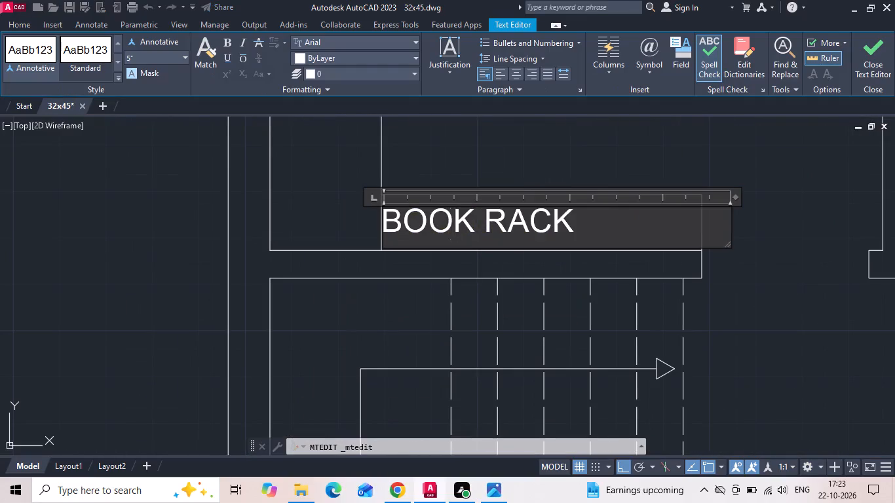
pyautogui.moveTo(594, 224); pyautogui.dragTo(354, 230)
pyautogui.press('BackSpace')
pyautogui.write('CRO')
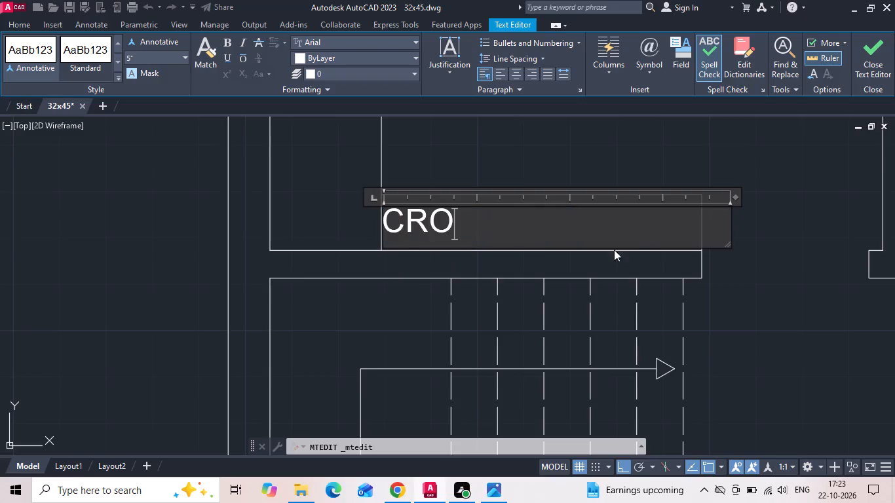
pyautogui.scroll(-3, 638, 250)
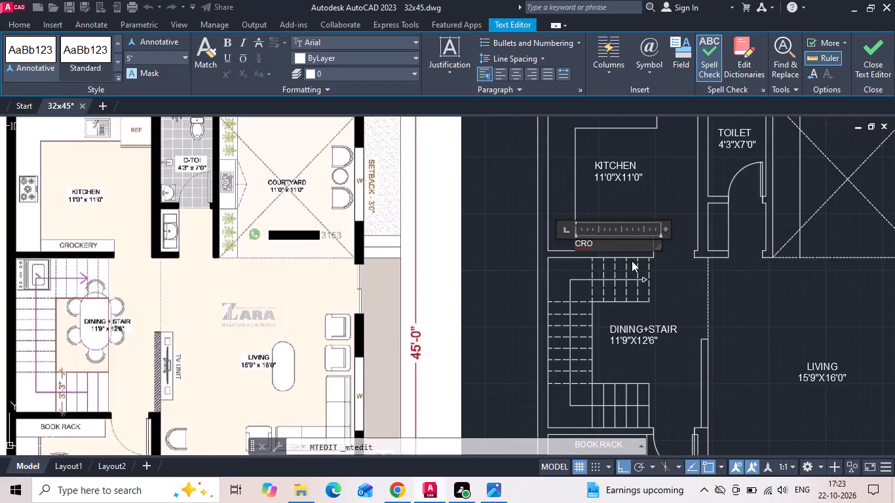
pyautogui.press('c')
pyautogui.press('k')
pyautogui.write('ERY')
pyautogui.click(633, 201)
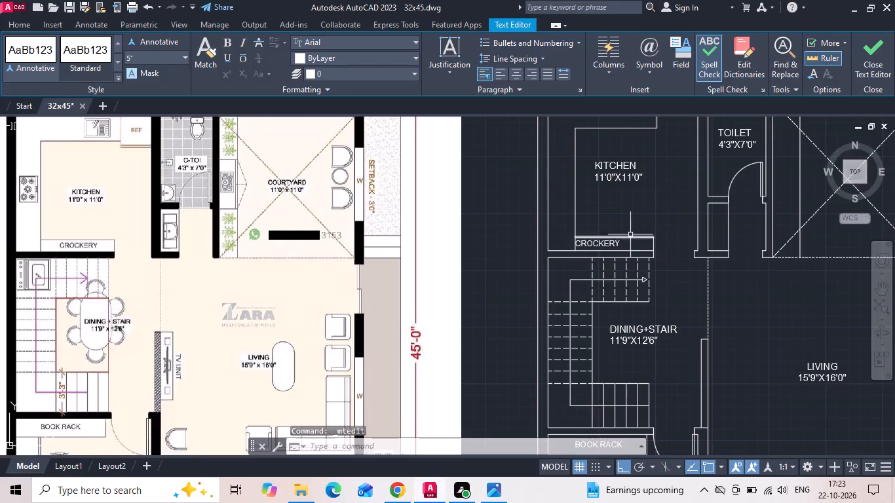
# Move the CROCKERY label east so that it sits centred in the kitchen's south counter strip.
pyautogui.scroll(2, 630, 236)
pyautogui.click(572, 255)
pyautogui.rightClick(571, 256)
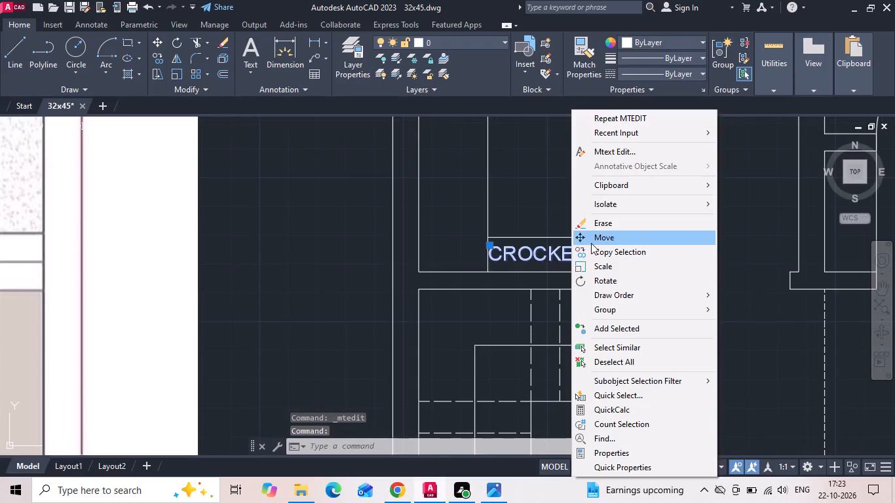
pyautogui.click(592, 243)
pyautogui.click(540, 192)
pyautogui.click(582, 186)
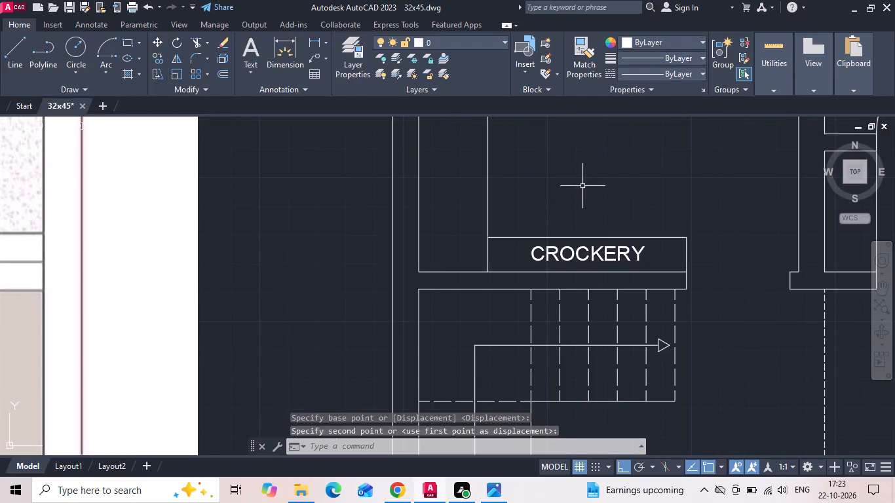
# Save the drawing.
pyautogui.hotkey('ctrl', 's')
pyautogui.hotkey('ctrl', 's')
pyautogui.hotkey('ctrl', 's')
pyautogui.hotkey('ctrl', 's')
pyautogui.hotkey('ctrl', 's')
pyautogui.hotkey('ctrl', 's')
pyautogui.hotkey('ctrl', 's')
# Copy the KITCHEN room label about 17 feet east, into the middle of the room with the crossed dashed diagonals.
pyautogui.scroll(-2, 474, 278)
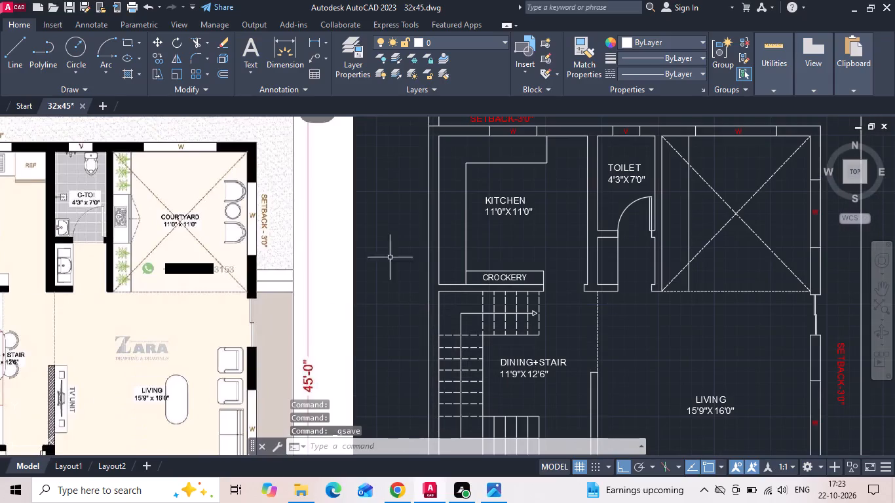
pyautogui.click(508, 204)
pyautogui.rightClick(510, 205)
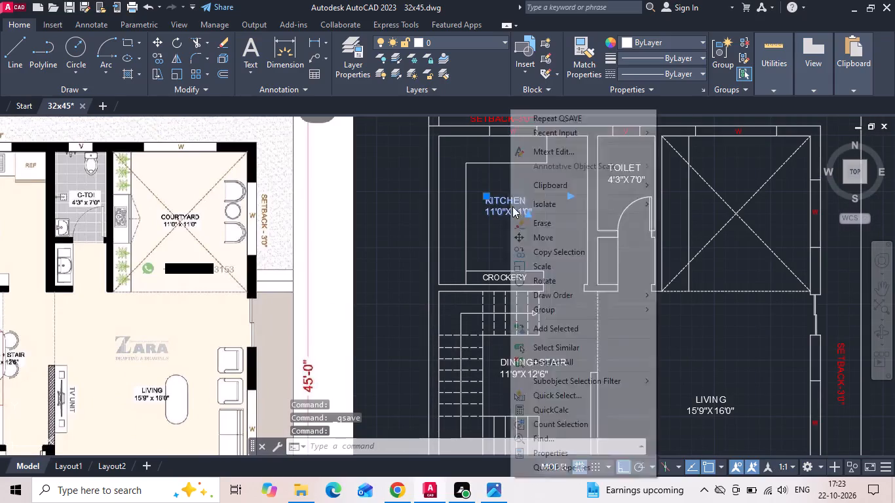
pyautogui.click(548, 248)
pyautogui.moveTo(542, 232); pyautogui.dragTo(570, 239)
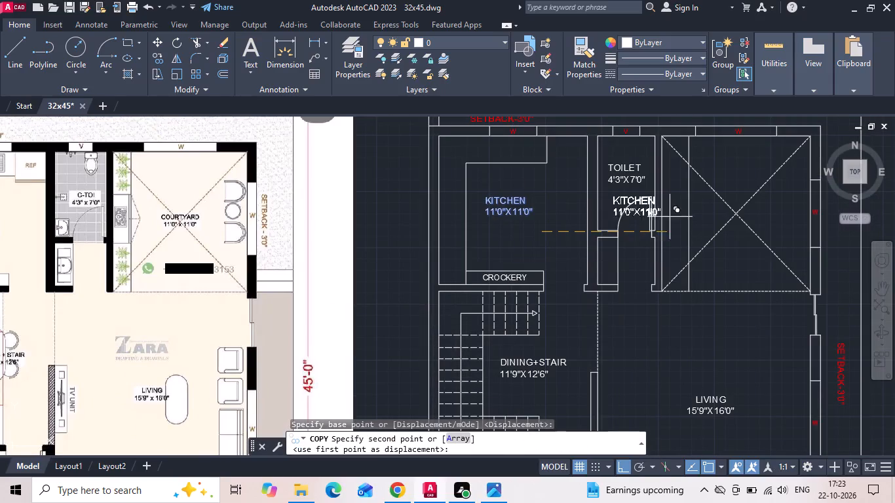
pyautogui.moveTo(729, 218); pyautogui.dragTo(568, 223, button='middle')
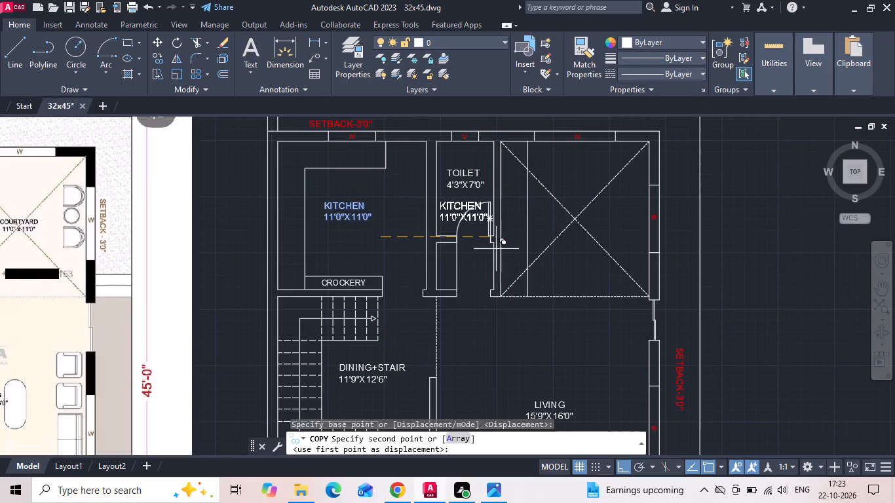
pyautogui.click(613, 248)
pyautogui.press('`')
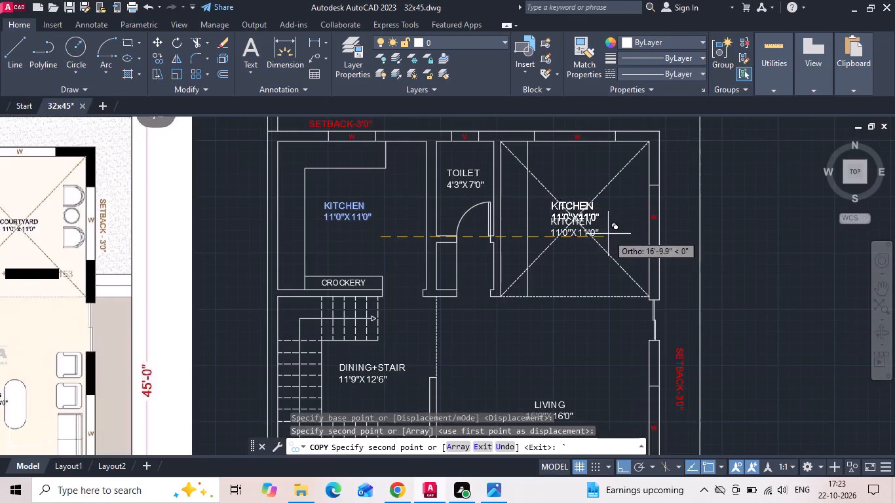
pyautogui.press('Escape')
# Replace KITCHEN with COURTYARD in the copied label, keeping 11'0"X11'0" on the second line.
pyautogui.doubleClick(563, 222)
pyautogui.moveTo(563, 221); pyautogui.dragTo(744, 234, button='middle')
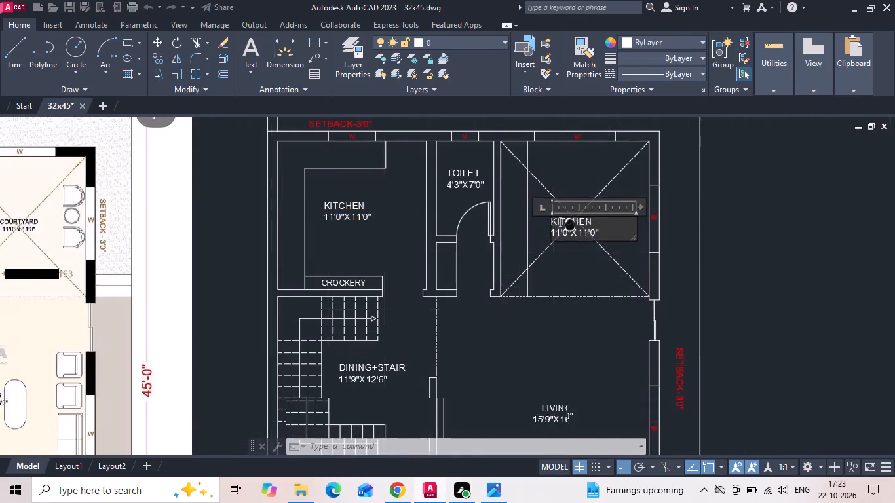
pyautogui.moveTo(744, 234); pyautogui.dragTo(774, 234, button='middle')
pyautogui.scroll(1, 776, 234)
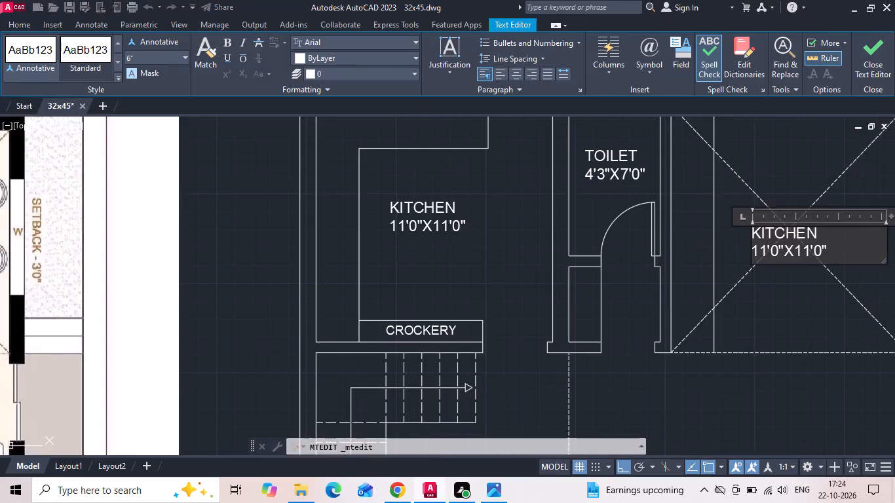
pyautogui.moveTo(824, 238); pyautogui.dragTo(683, 238)
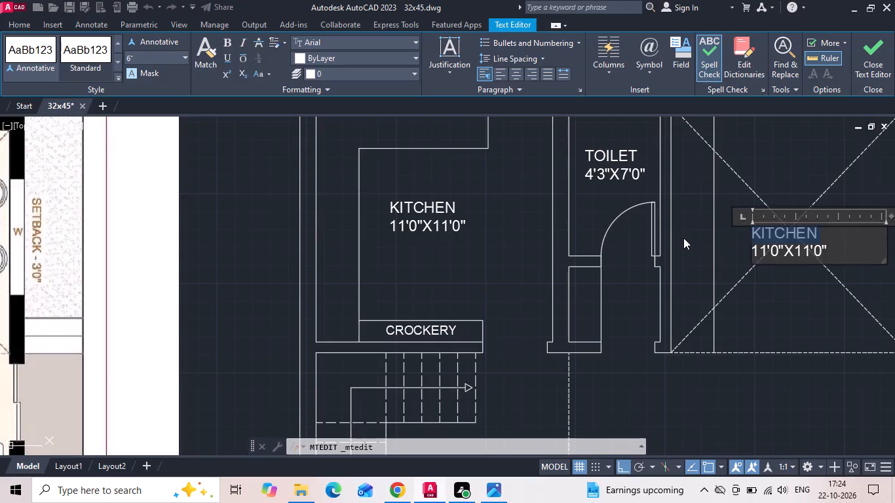
pyautogui.press('BackSpace')
pyautogui.scroll(-1, 664, 259)
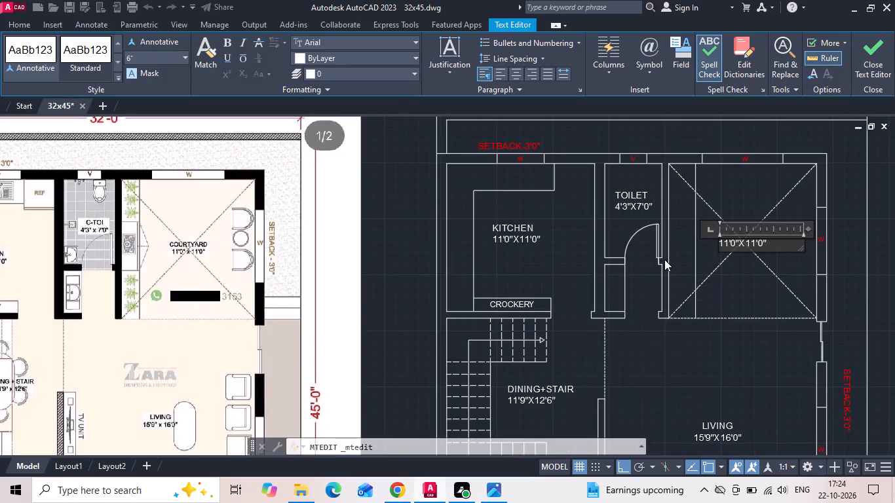
pyautogui.write('CO')
pyautogui.press('u')
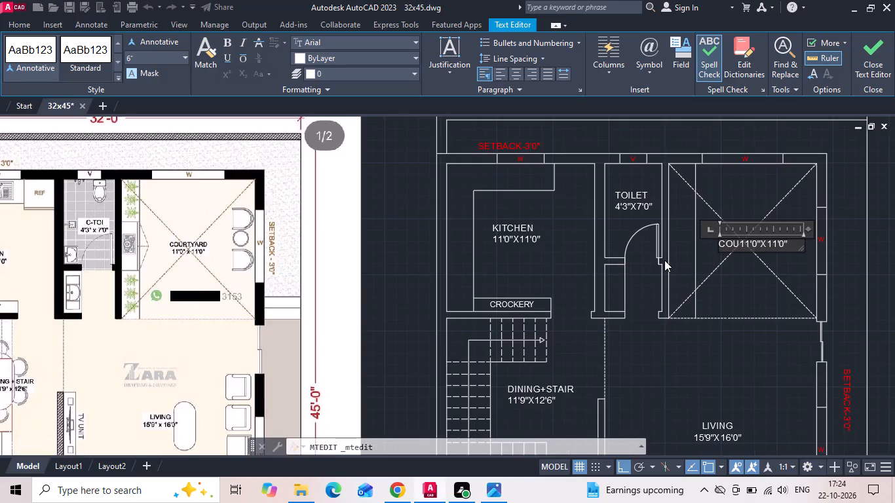
pyautogui.write('RT')
pyautogui.press('y')
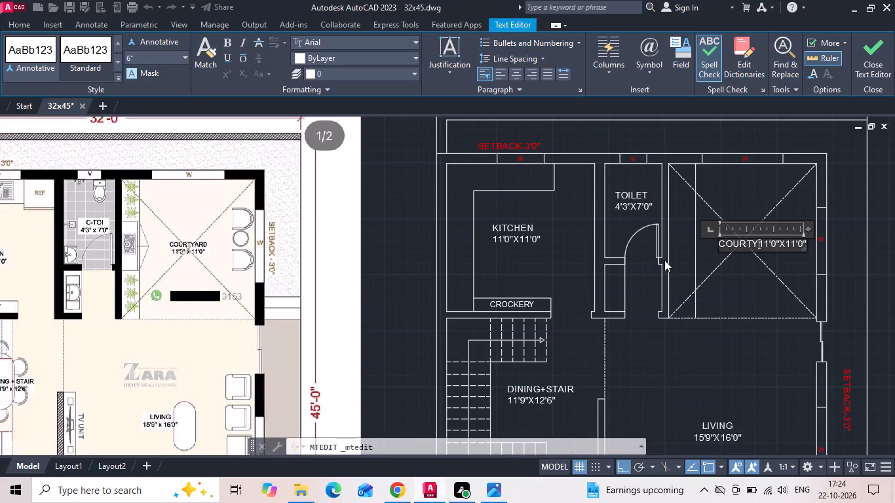
pyautogui.write('ARD')
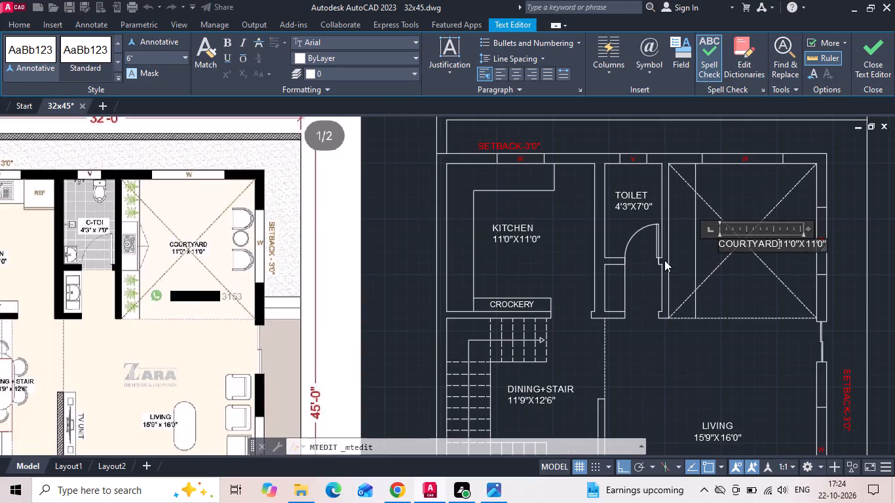
pyautogui.press('Return')
pyautogui.click(740, 296)
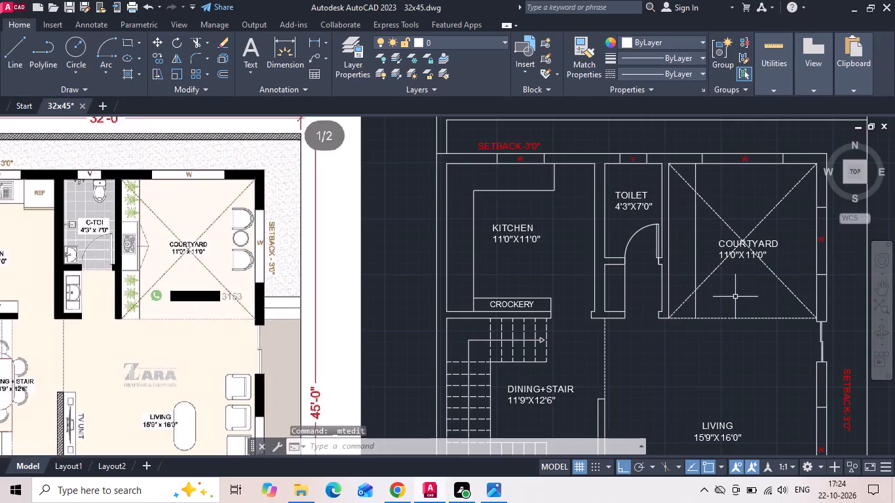
# Examine the courtyard in the reference image and compare it with the drafted courtyard.
pyautogui.scroll(2, 200, 247)
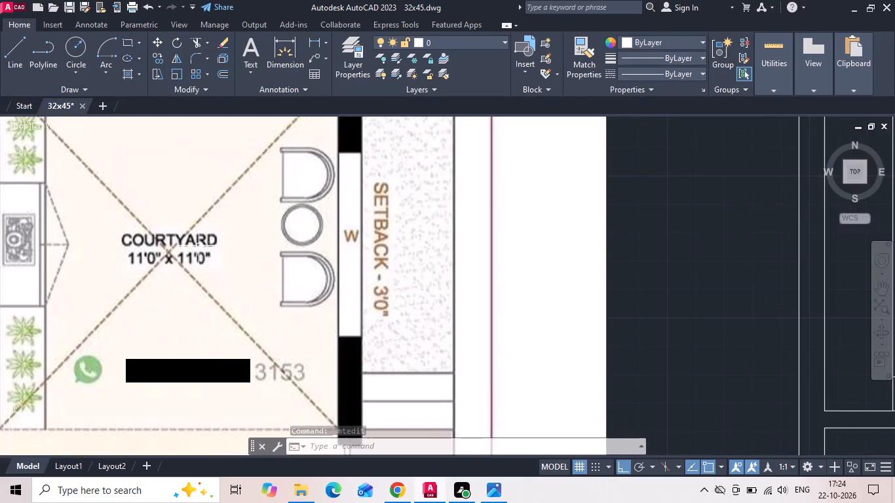
pyautogui.scroll(-1, 233, 265)
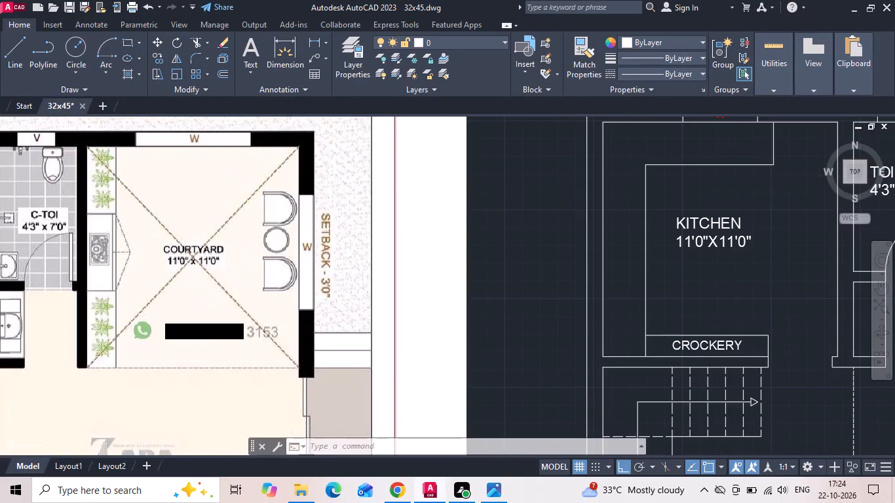
pyautogui.scroll(2, 117, 331)
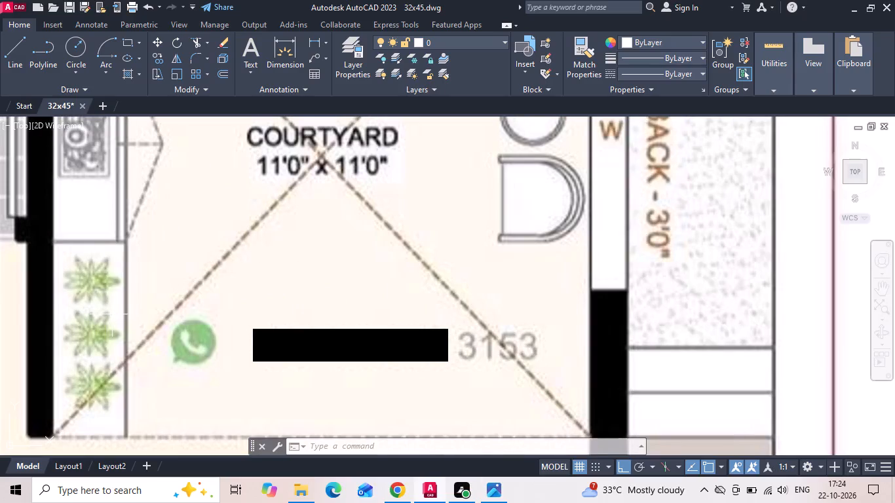
pyautogui.scroll(-2, 115, 311)
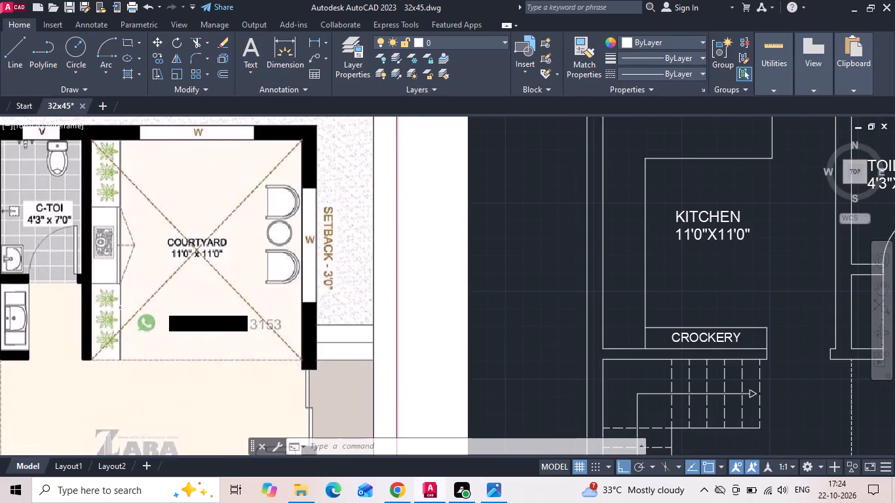
pyautogui.scroll(-1, 31, 309)
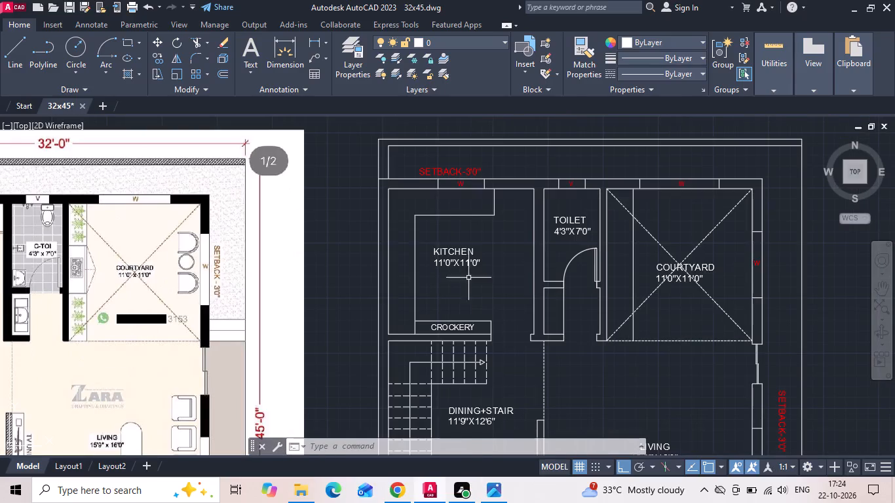
pyautogui.moveTo(581, 253); pyautogui.dragTo(457, 244, button='middle')
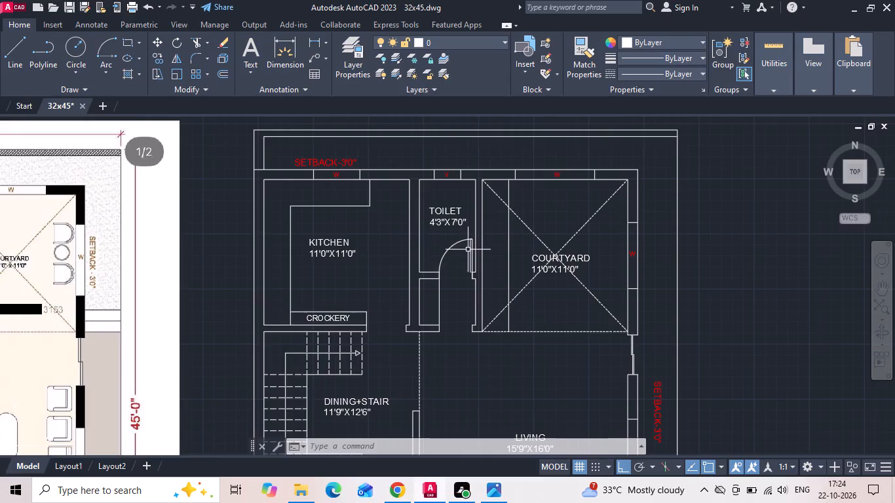
pyautogui.moveTo(479, 253); pyautogui.dragTo(556, 255, button='middle')
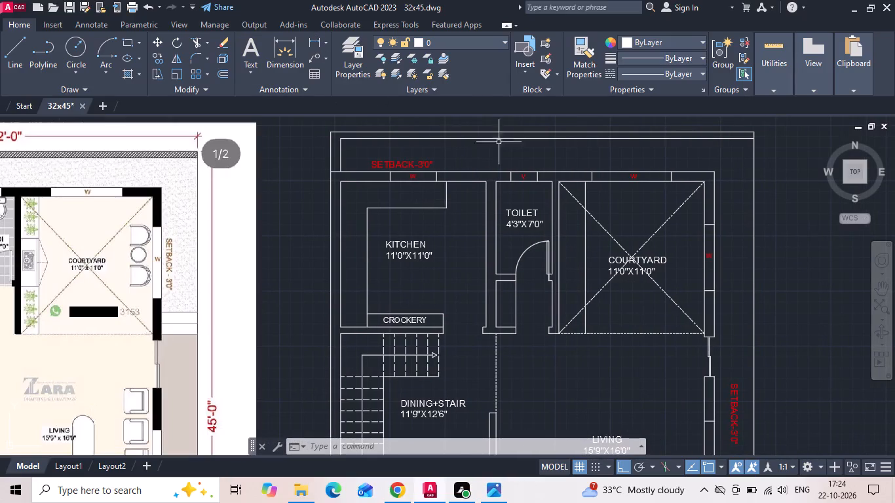
# Copy the courtyard's dashed south boundary line 4' and 8' north into the room.
pyautogui.click(617, 333)
pyautogui.rightClick(618, 333)
pyautogui.click(668, 252)
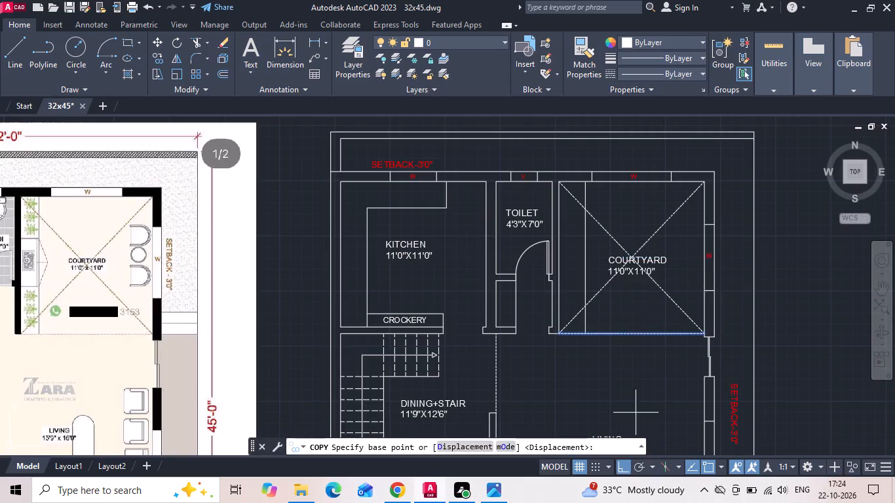
pyautogui.click(635, 414)
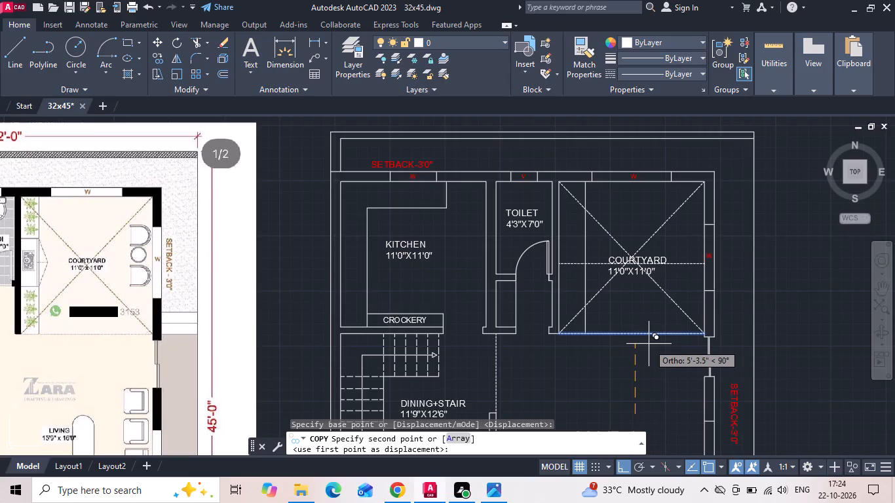
pyautogui.write("4'")
pyautogui.press('Return')
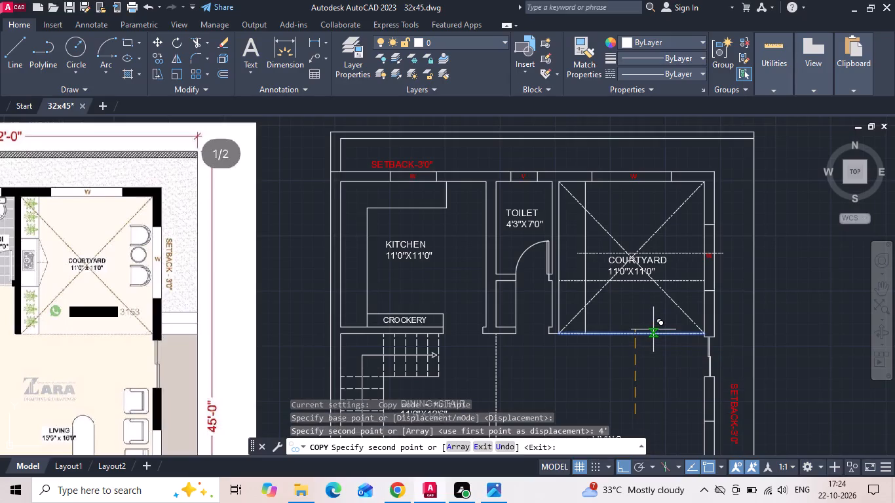
pyautogui.write("8'")
pyautogui.press('Return')
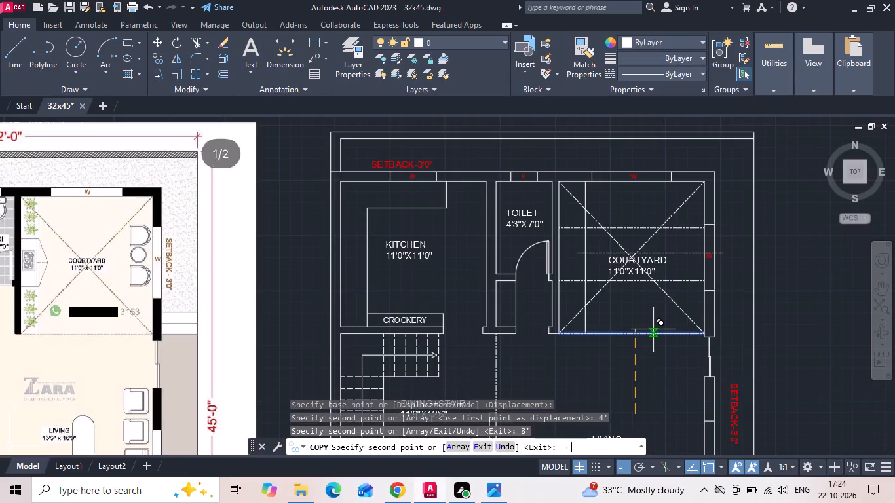
pyautogui.press('Escape')
# Add linear dimensions to the three north-south gaps formed by the courtyard's dashed horizontal lines, along the solid vertical line.
pyautogui.click(312, 40)
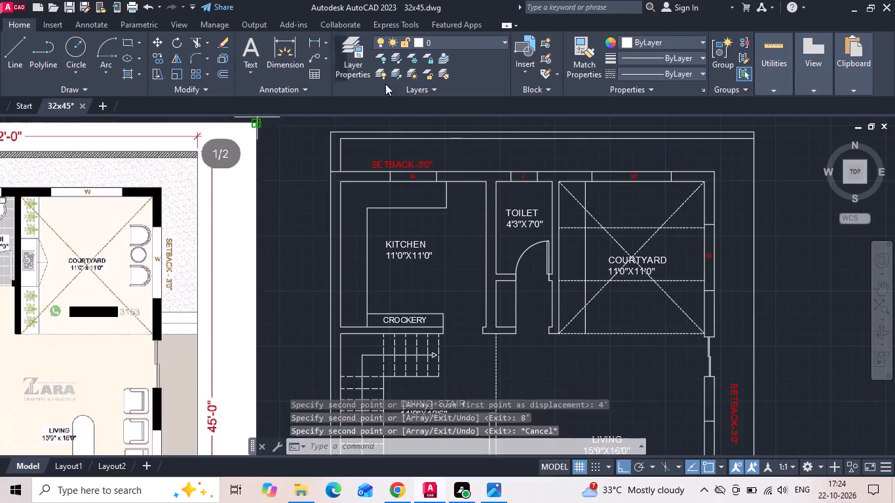
pyautogui.scroll(2, 706, 180)
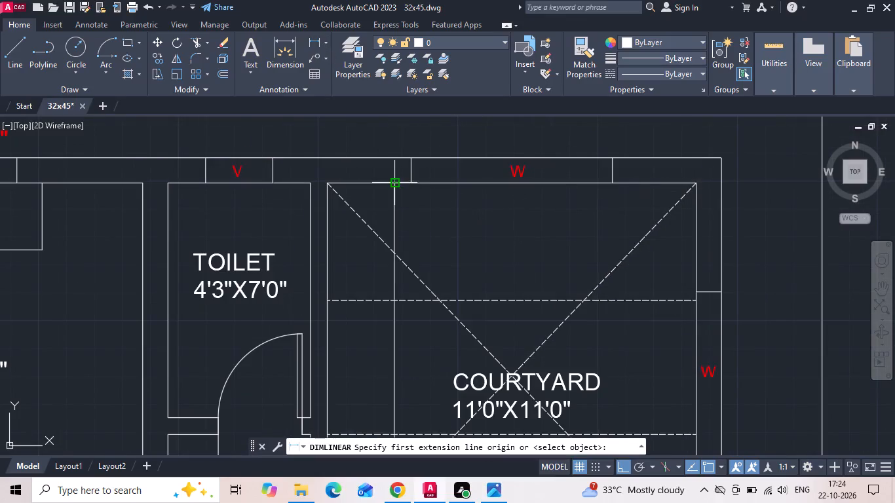
pyautogui.moveTo(393, 181); pyautogui.dragTo(394, 193)
pyautogui.click(393, 301)
pyautogui.click(421, 265)
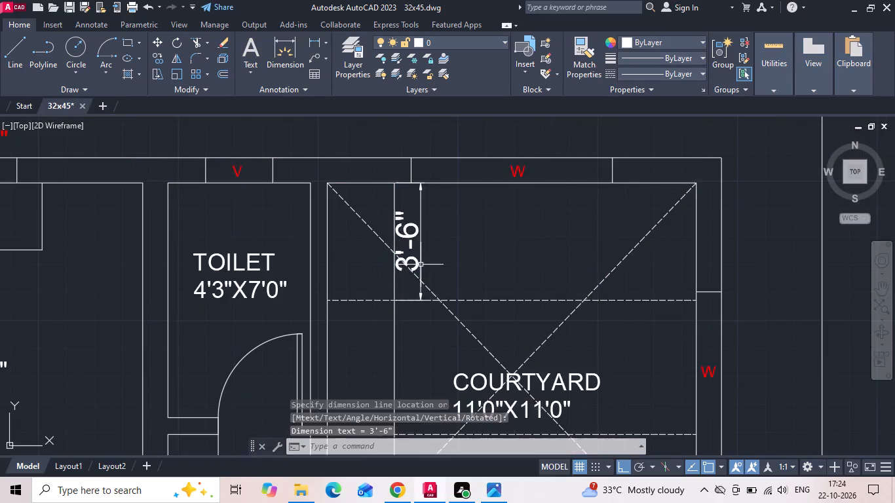
pyautogui.moveTo(420, 287); pyautogui.dragTo(472, 213, button='middle')
pyautogui.press('space')
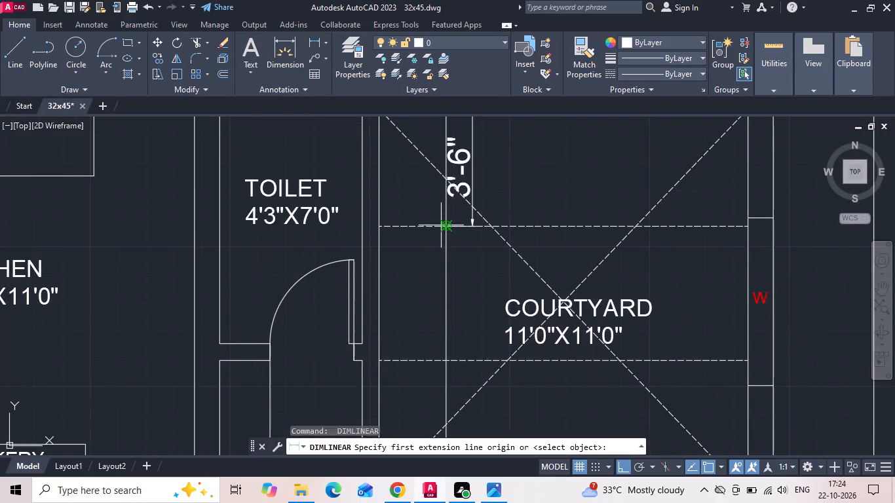
pyautogui.click(442, 225)
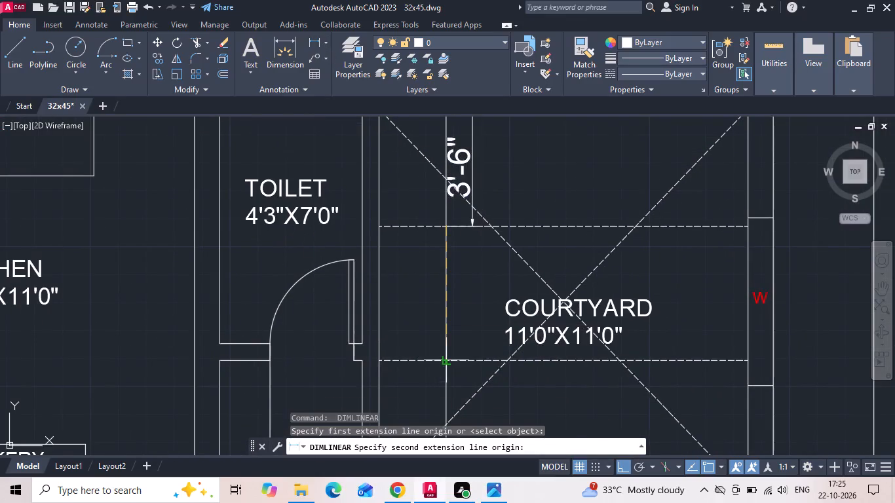
pyautogui.click(445, 360)
pyautogui.click(428, 336)
pyautogui.moveTo(430, 303); pyautogui.dragTo(444, 224, button='middle')
pyautogui.press('space')
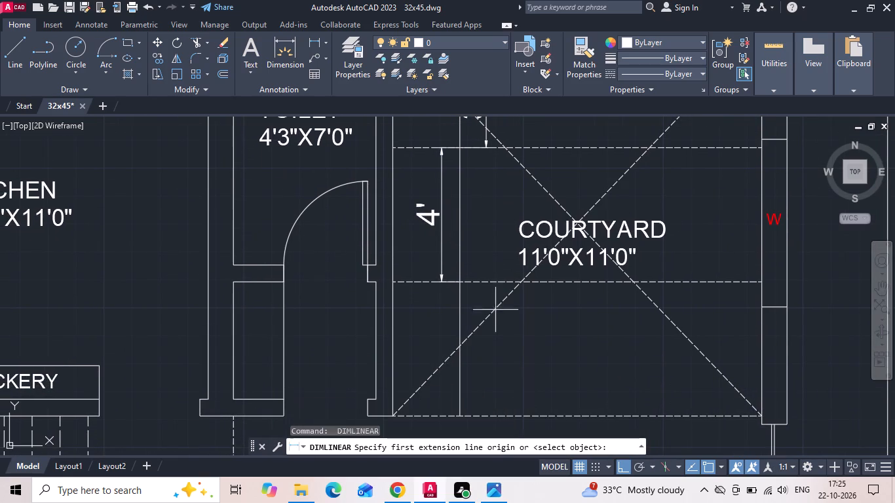
pyautogui.moveTo(463, 281); pyautogui.dragTo(466, 289)
pyautogui.click(458, 420)
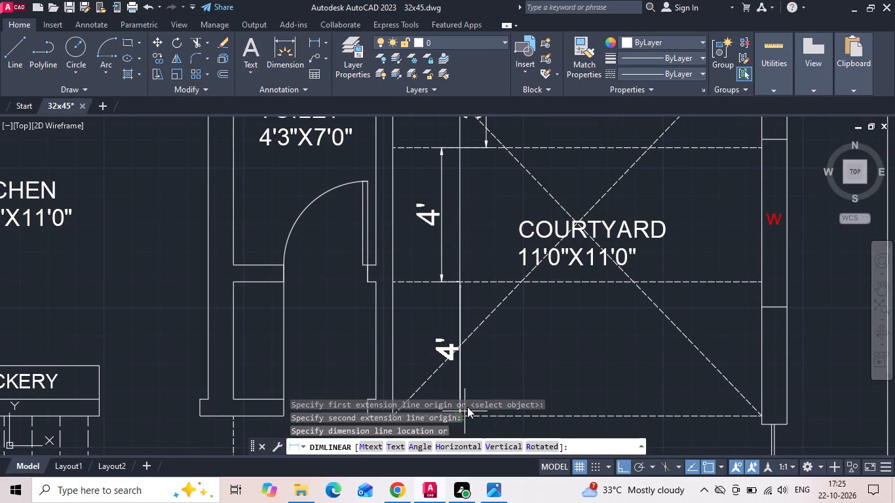
pyautogui.click(487, 394)
pyautogui.scroll(-1, 470, 331)
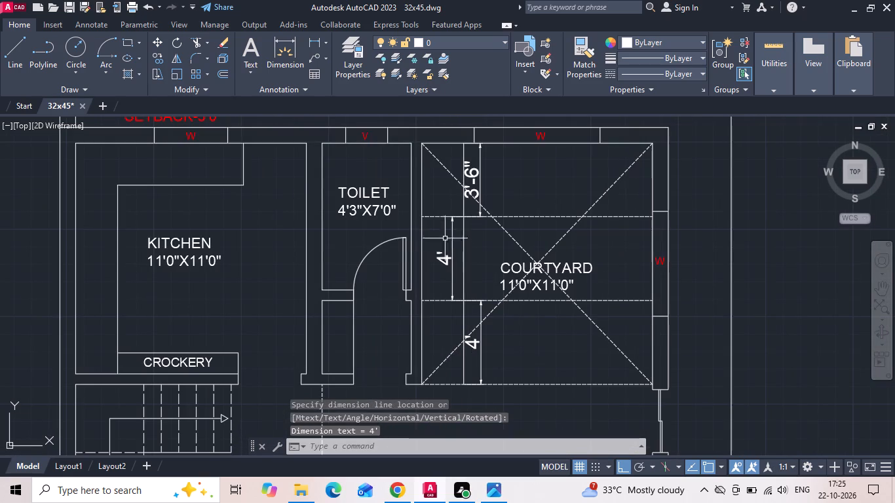
# Move the upper of the two copied dashed courtyard lines 2" south.
pyautogui.scroll(1, 444, 227)
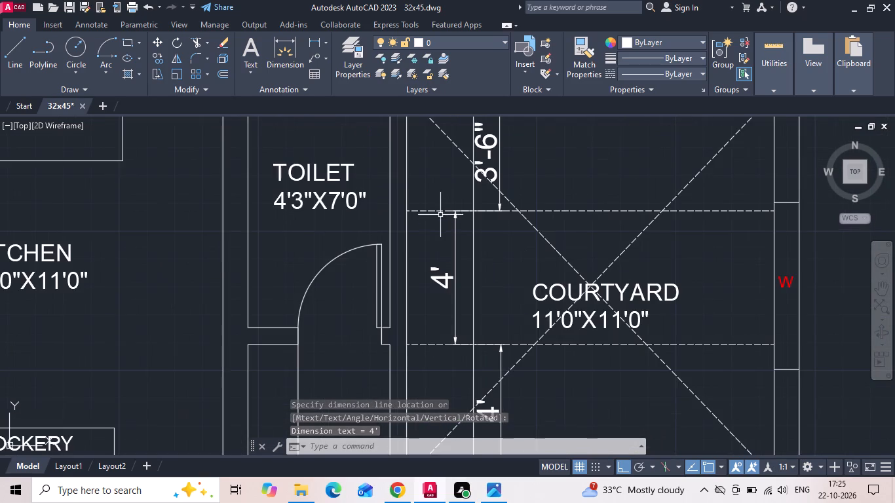
pyautogui.click(430, 212)
pyautogui.click(430, 196)
pyautogui.rightClick(430, 195)
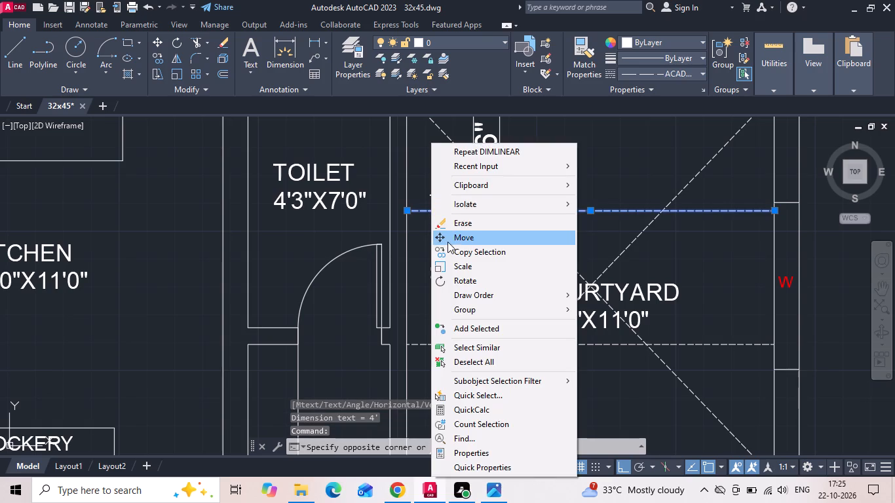
pyautogui.click(448, 242)
pyautogui.moveTo(428, 245); pyautogui.dragTo(431, 260)
pyautogui.write('2')
pyautogui.press('space')
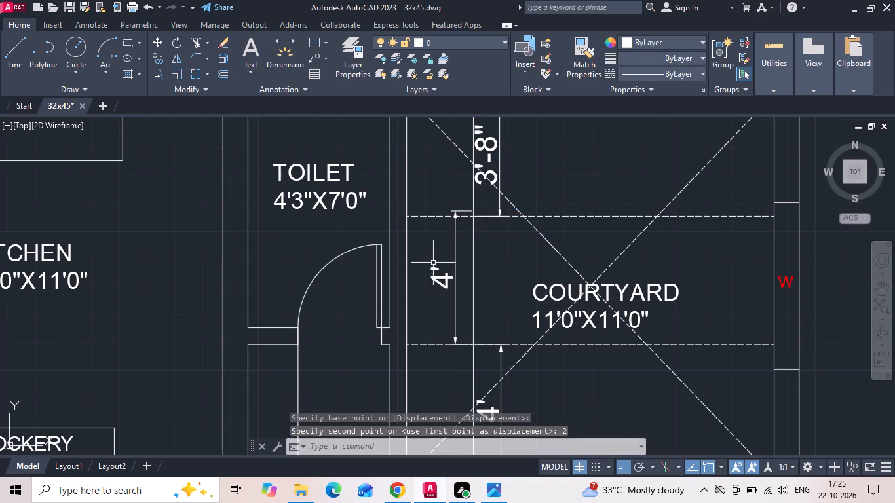
# Move the lower of the two copied dashed courtyard lines 4" south.
pyautogui.moveTo(447, 268); pyautogui.dragTo(461, 231, button='middle')
pyautogui.moveTo(449, 301); pyautogui.dragTo(447, 321)
pyautogui.click(447, 322)
pyautogui.rightClick(446, 322)
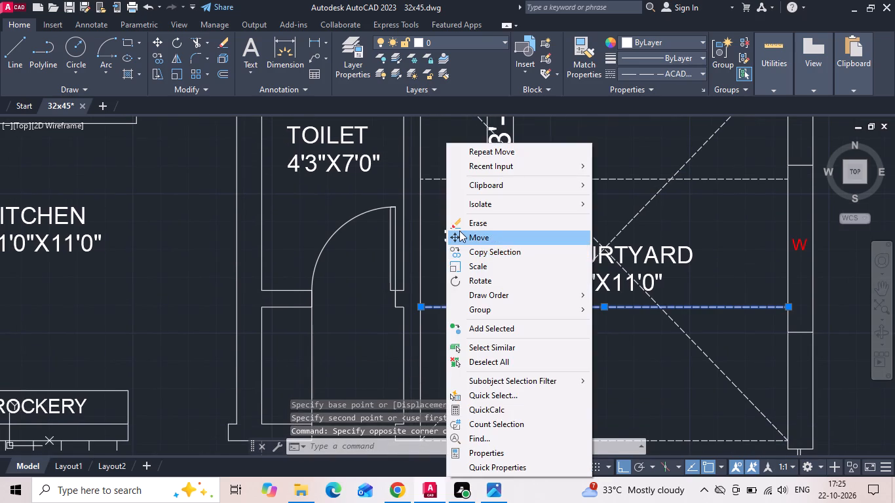
pyautogui.click(461, 231)
pyautogui.moveTo(513, 263); pyautogui.dragTo(515, 274)
pyautogui.write('4')
pyautogui.press('space')
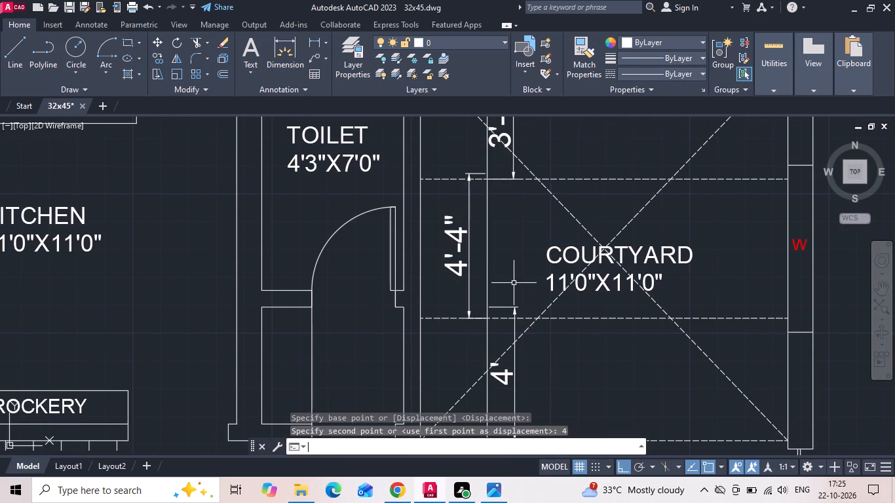
# Stretch the north end of the middle gap dimension to the upper dashed line in the courtyard.
pyautogui.scroll(2, 478, 169)
pyautogui.click(469, 185)
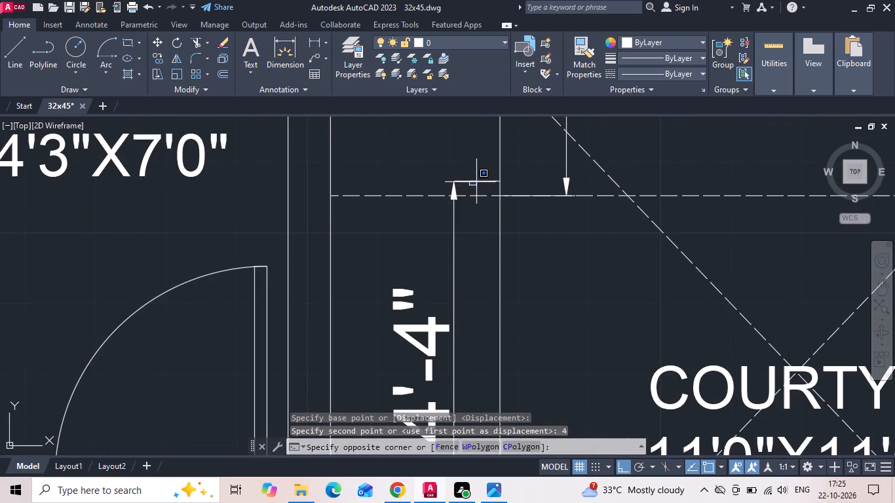
pyautogui.click(472, 179)
pyautogui.click(463, 183)
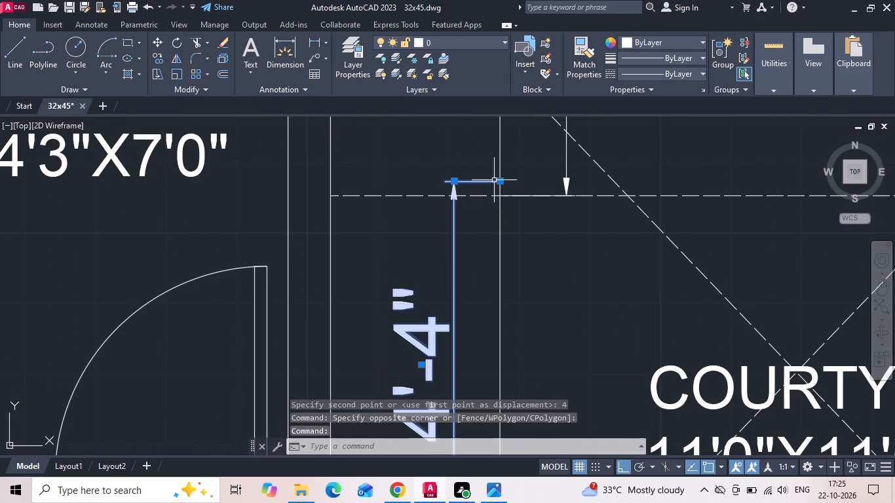
pyautogui.click(499, 184)
pyautogui.click(501, 199)
pyautogui.scroll(-2, 499, 188)
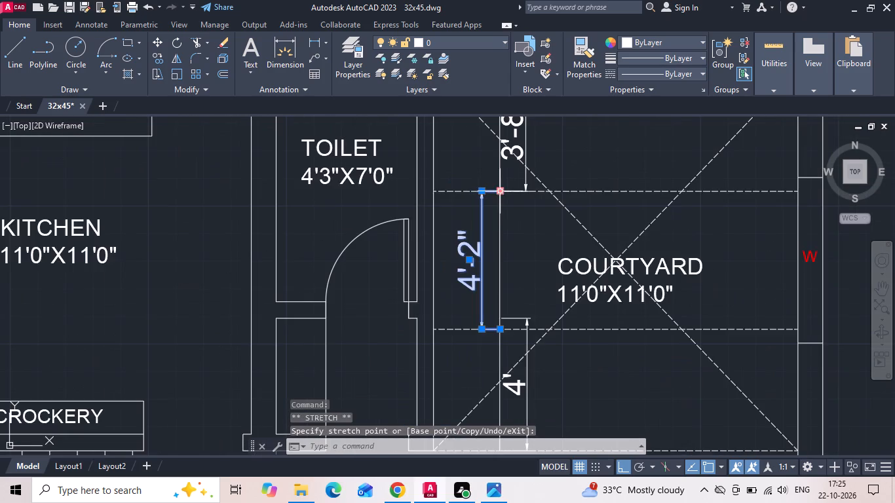
pyautogui.scroll(-1, 491, 277)
pyautogui.press('Escape')
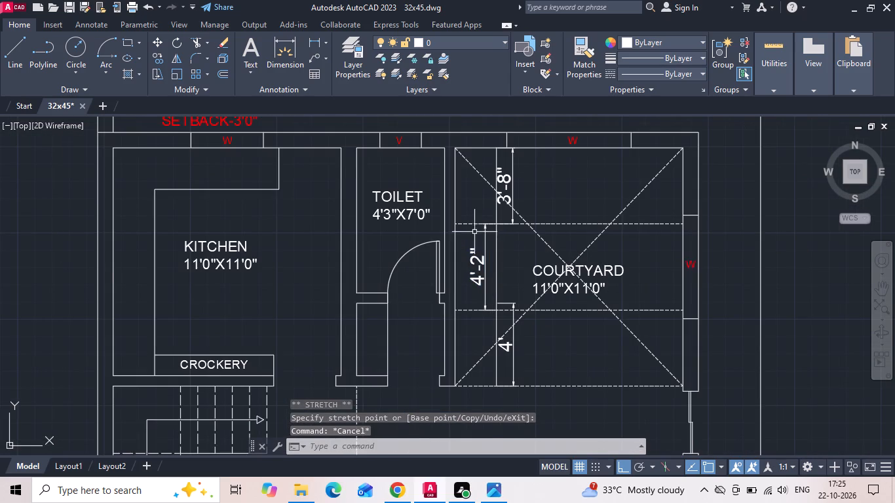
# Copy the upper dashed courtyard line 2" south and delete the original line.
pyautogui.scroll(1, 472, 227)
pyautogui.click(470, 219)
pyautogui.click(465, 231)
pyautogui.rightClick(465, 231)
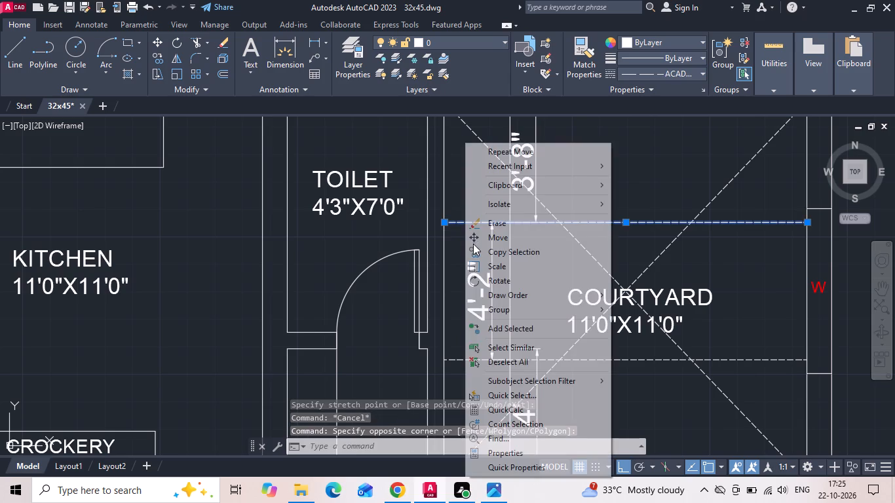
pyautogui.click(477, 243)
pyautogui.moveTo(463, 253); pyautogui.dragTo(463, 266)
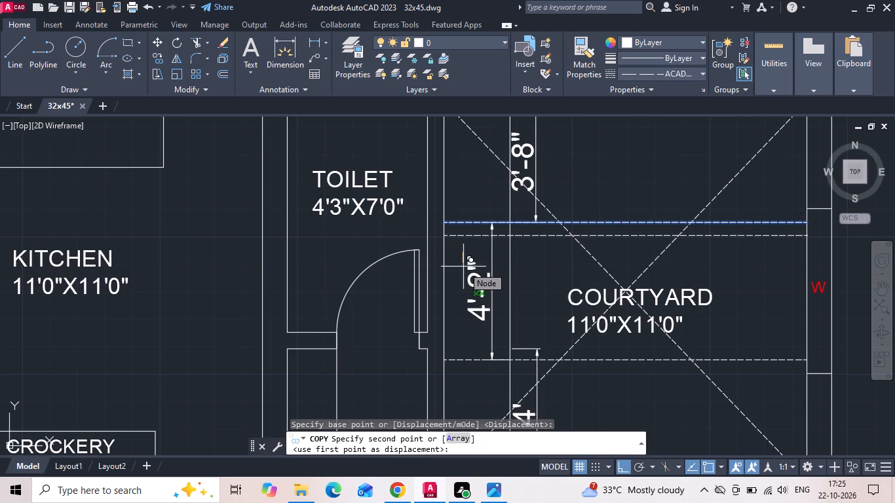
pyautogui.write('2')
pyautogui.press('space')
pyautogui.press('Escape')
pyautogui.scroll(2, 502, 232)
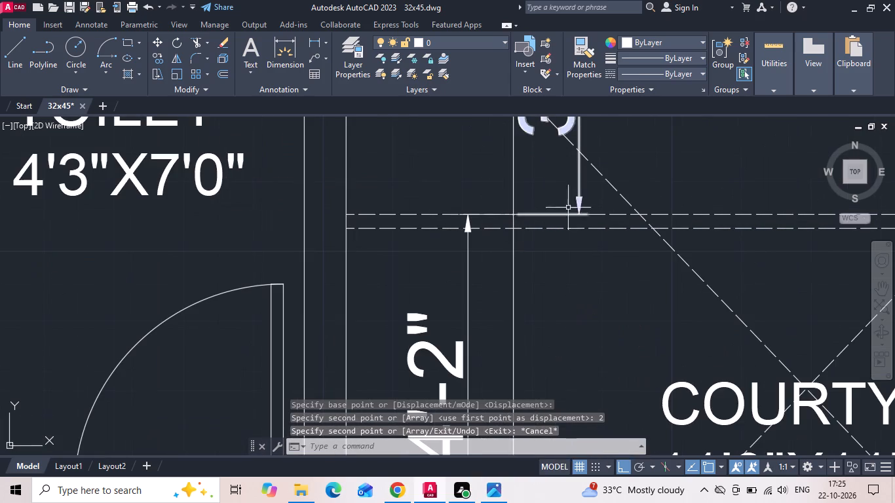
pyautogui.click(601, 214)
pyautogui.press('Delete')
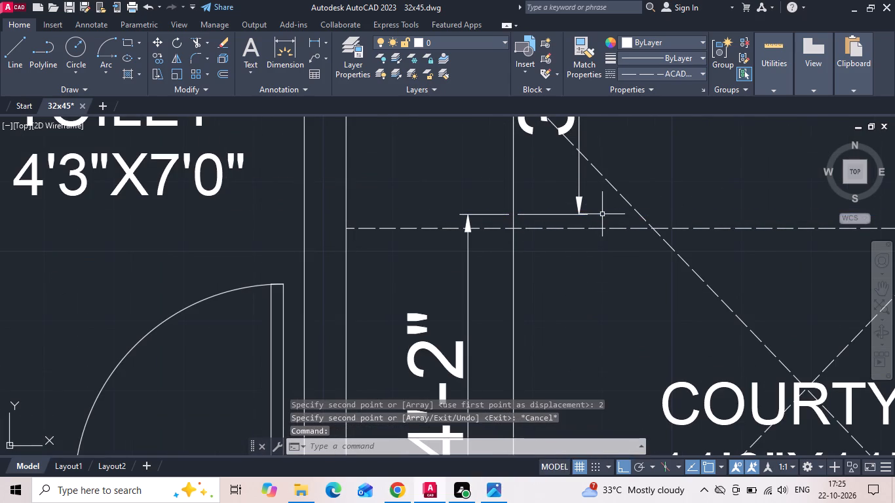
# Stretch the adjoining ends of the top and middle gap dimensions to the new upper dashed line.
pyautogui.click(566, 219)
pyautogui.click(548, 206)
pyautogui.scroll(1, 512, 218)
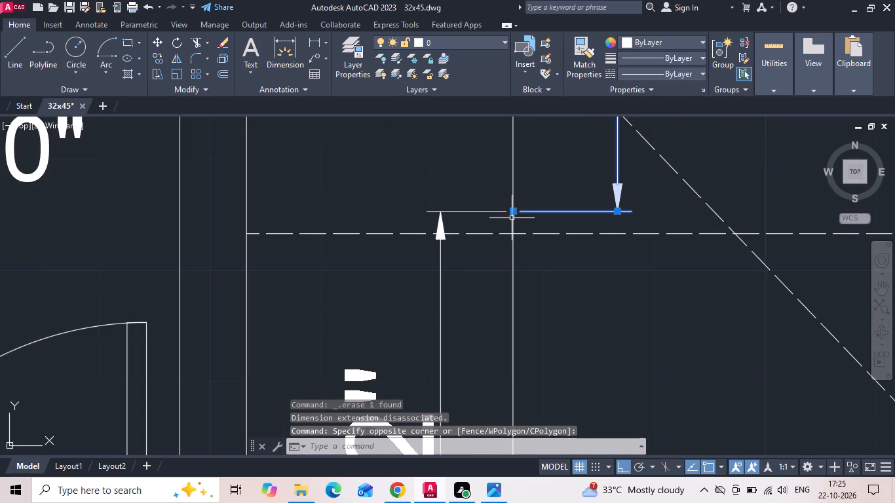
pyautogui.click(513, 214)
pyautogui.click(512, 238)
pyautogui.press('Escape')
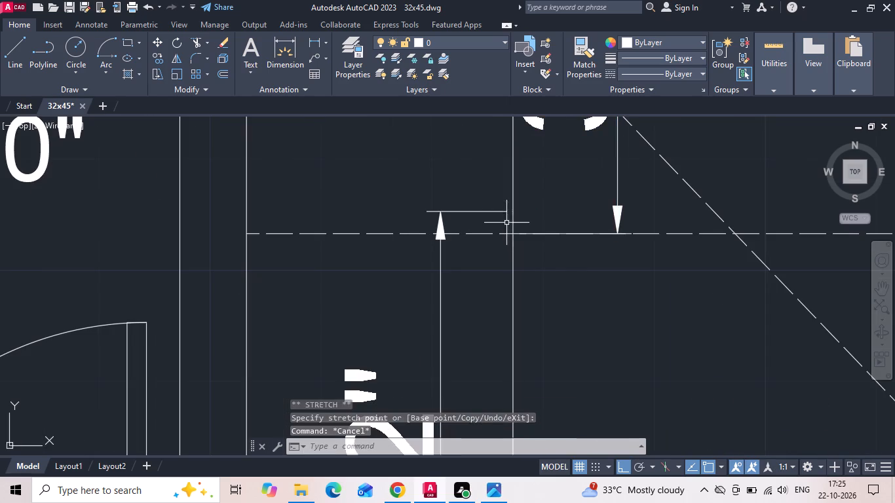
pyautogui.moveTo(506, 223); pyautogui.dragTo(499, 219)
pyautogui.click(472, 206)
pyautogui.click(513, 212)
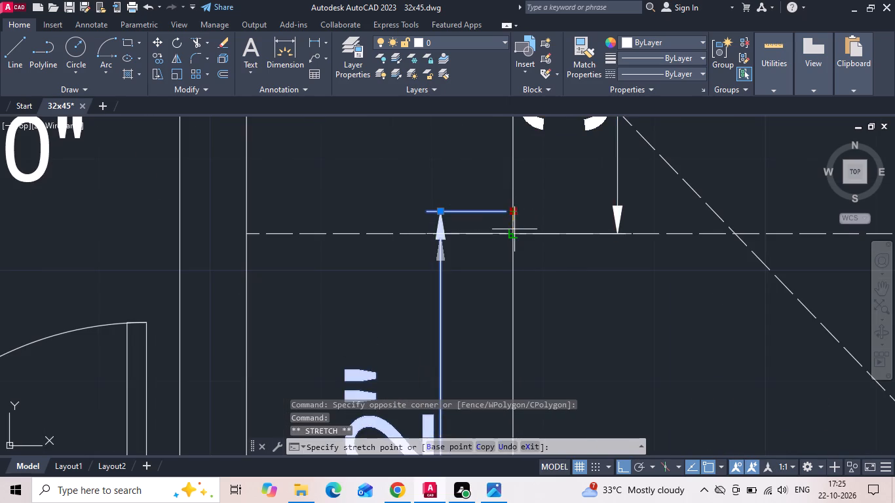
pyautogui.click(514, 232)
pyautogui.scroll(-3, 485, 200)
pyautogui.press('Escape')
pyautogui.scroll(-1, 484, 241)
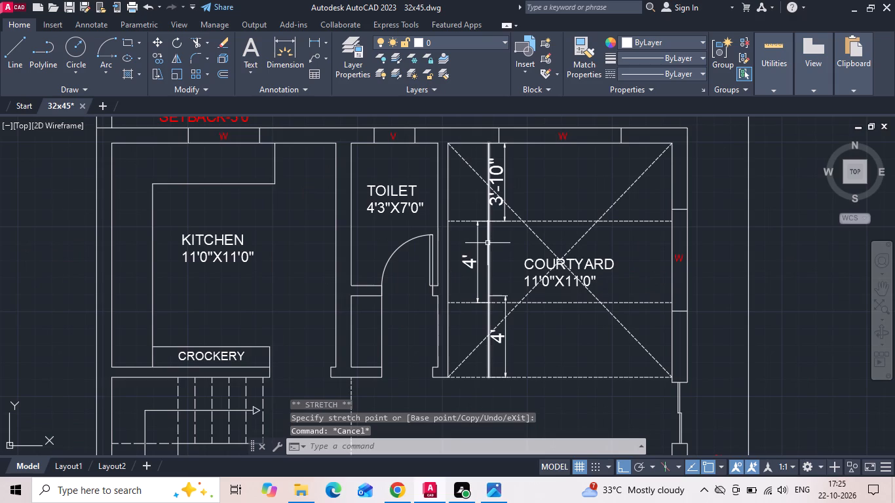
# Stretch the north end of the bottom gap dimension to the lower dashed line in the courtyard.
pyautogui.scroll(1, 480, 256)
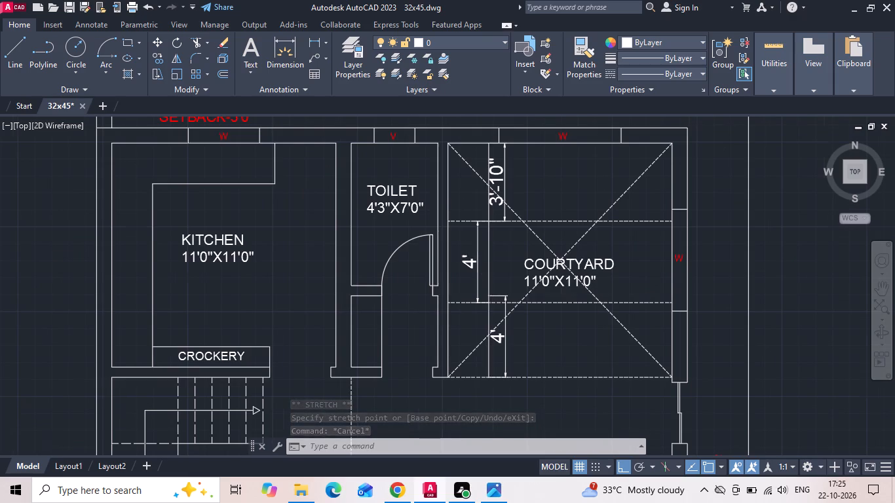
pyautogui.click(508, 319)
pyautogui.scroll(1, 499, 327)
pyautogui.click(487, 315)
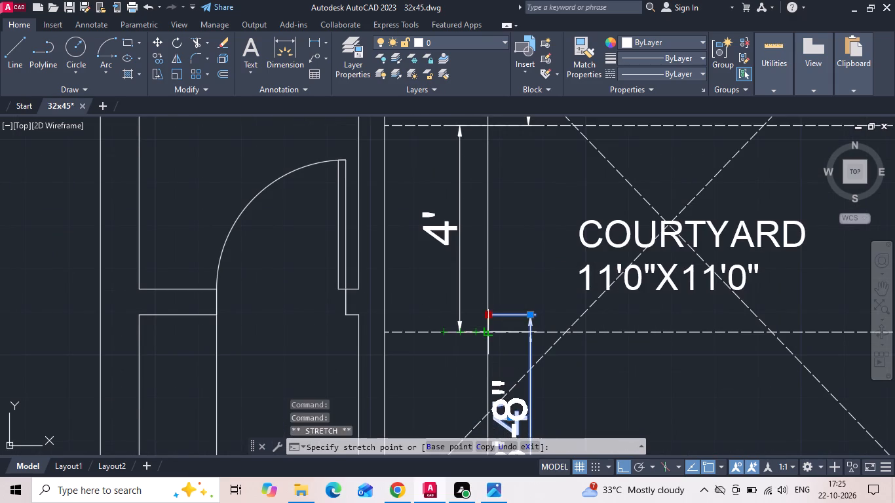
pyautogui.click(485, 331)
pyautogui.scroll(-2, 491, 312)
pyautogui.press('Escape')
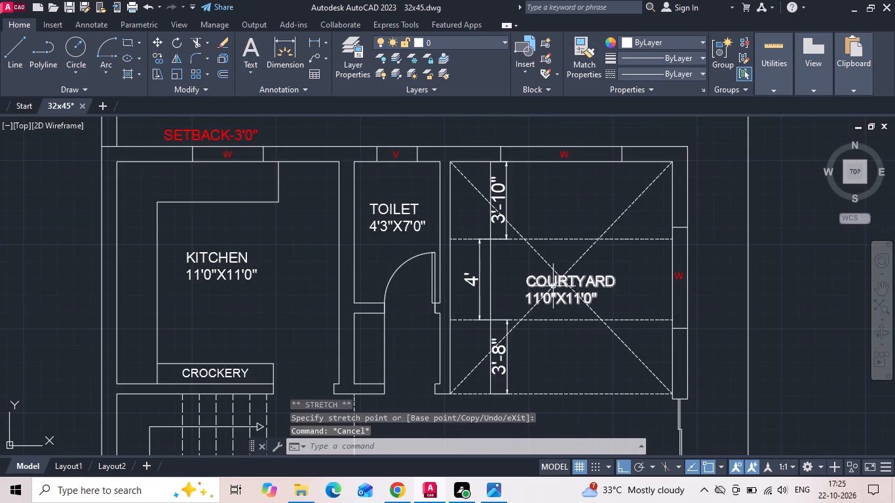
# Move the lower dashed courtyard line 2" north.
pyautogui.scroll(1, 472, 334)
pyautogui.click(452, 320)
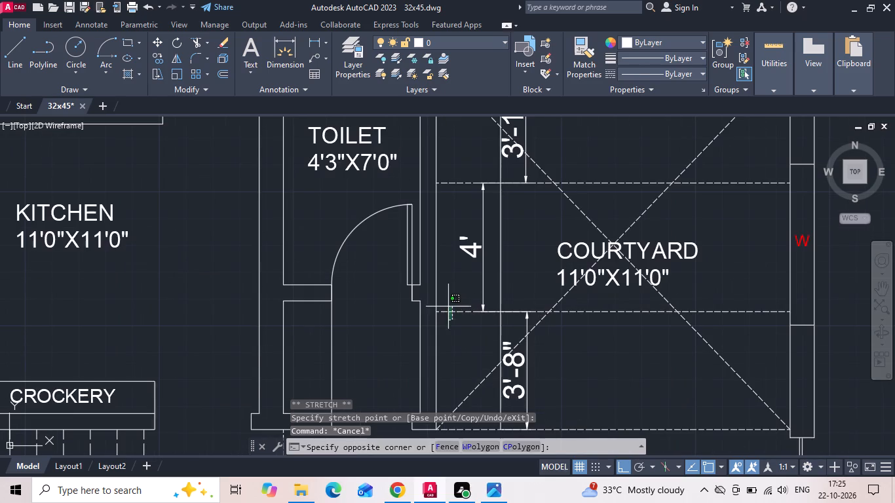
pyautogui.click(448, 302)
pyautogui.rightClick(448, 302)
pyautogui.click(477, 241)
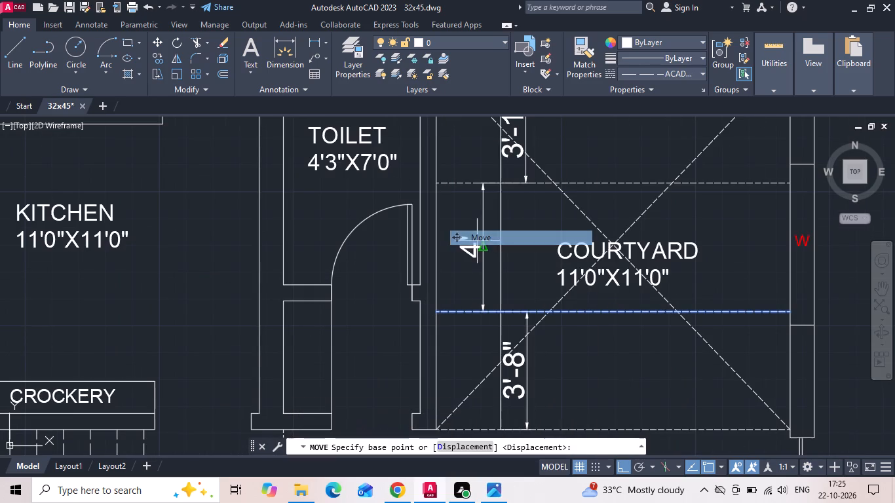
pyautogui.click(537, 242)
pyautogui.write('2')
pyautogui.press('space')
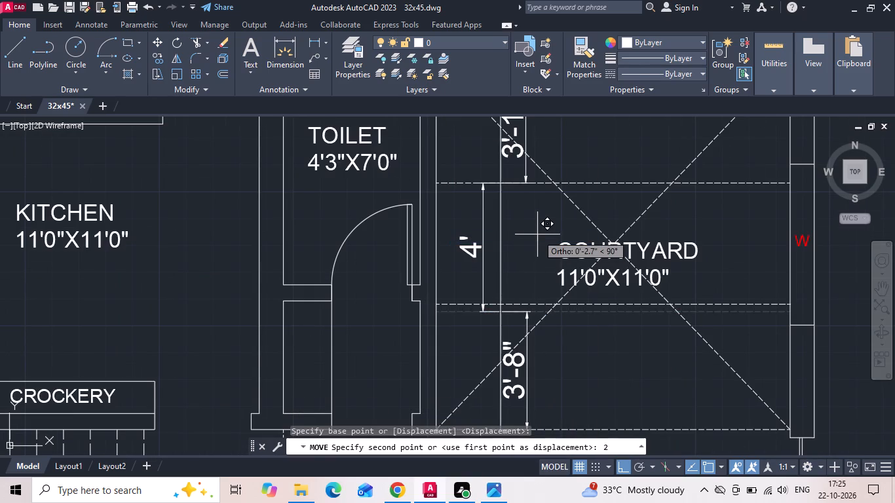
# Stretch the north end of the bottom gap dimension up to the moved lower dashed courtyard line.
pyautogui.scroll(-1, 521, 331)
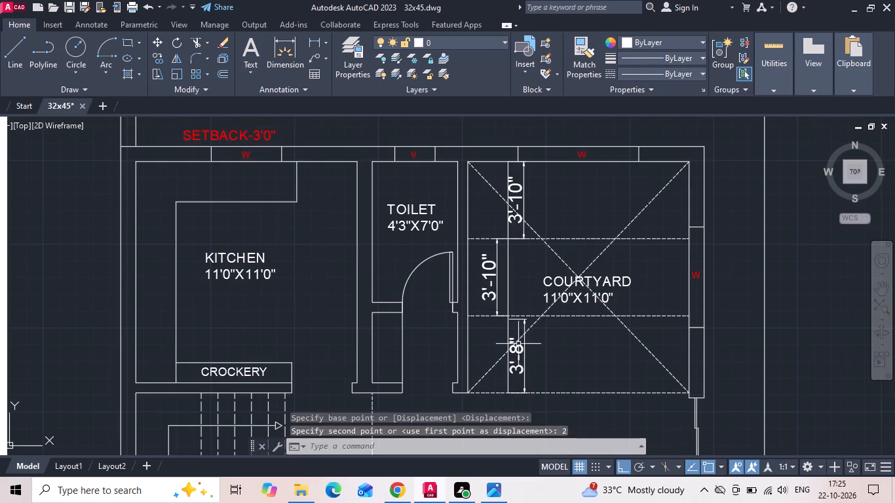
pyautogui.press('Escape')
pyautogui.scroll(3, 518, 346)
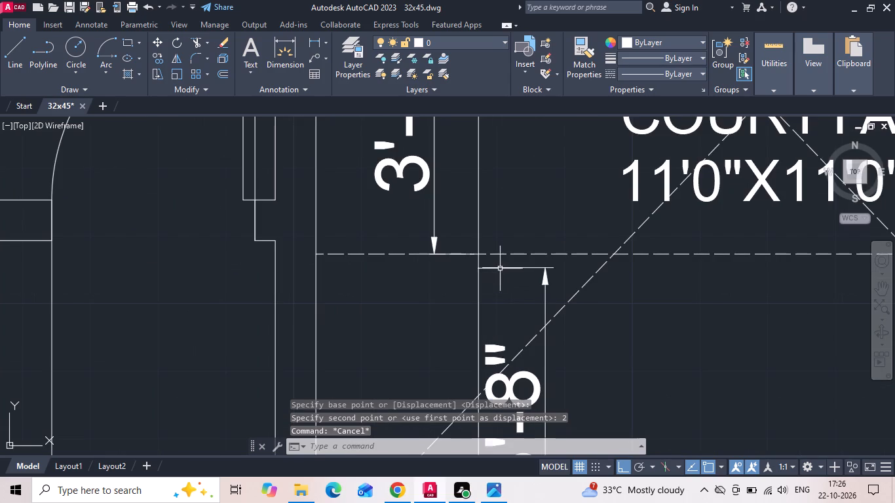
pyautogui.click(499, 267)
pyautogui.click(480, 267)
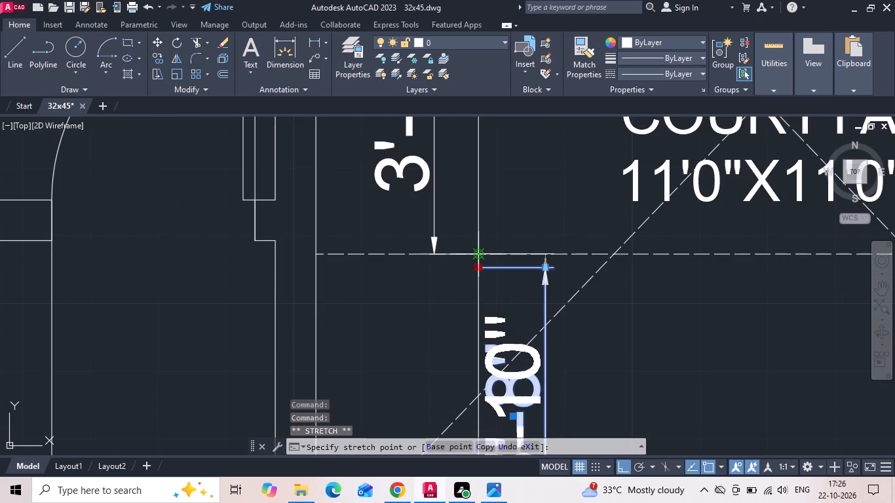
pyautogui.click(481, 257)
pyautogui.scroll(-2, 505, 278)
pyautogui.scroll(-1, 511, 332)
pyautogui.press('Escape')
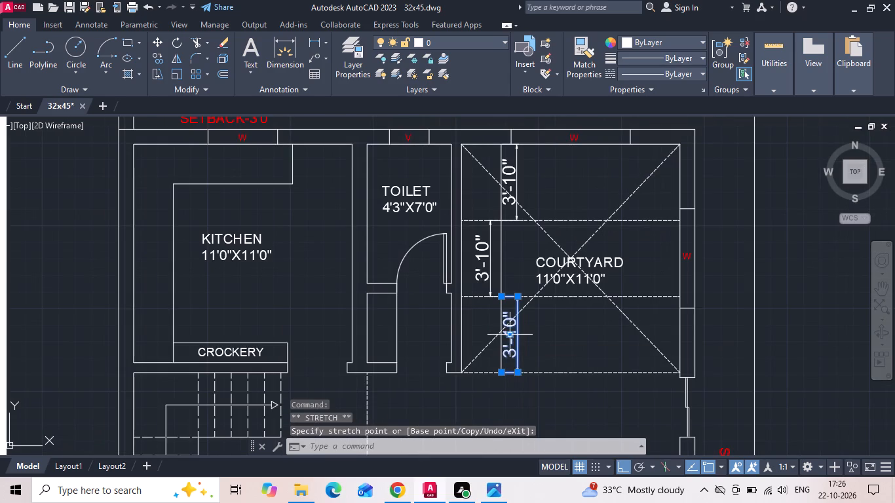
# Trim the upper and lower dashed courtyard lines between the vertical planter line and the dashed diagonals.
pyautogui.write('TR')
pyautogui.press('space')
pyautogui.press('space')
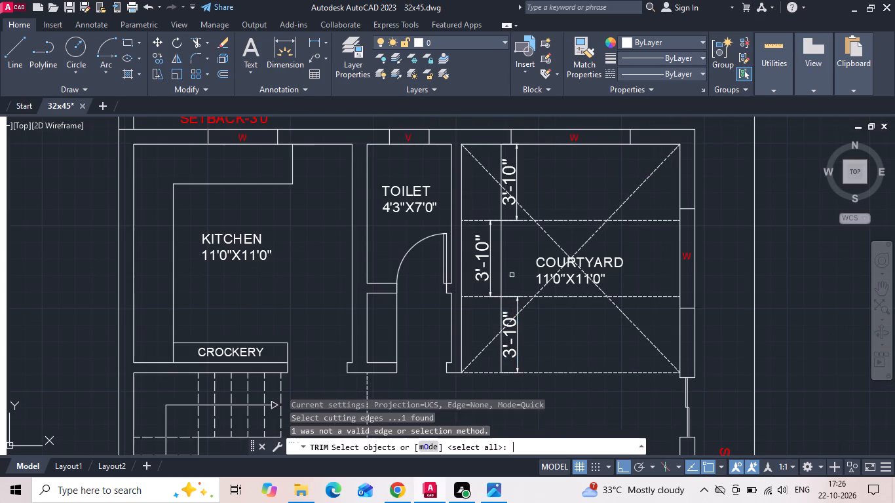
pyautogui.scroll(1, 510, 233)
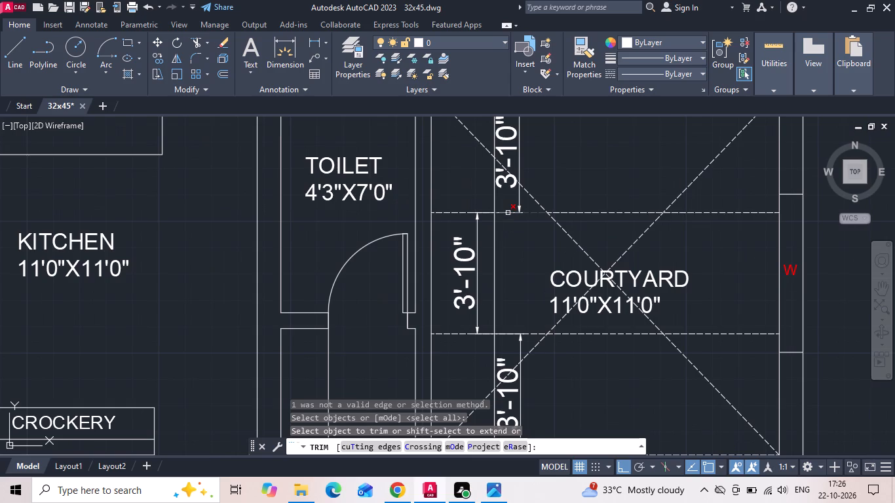
pyautogui.click(508, 213)
pyautogui.click(522, 333)
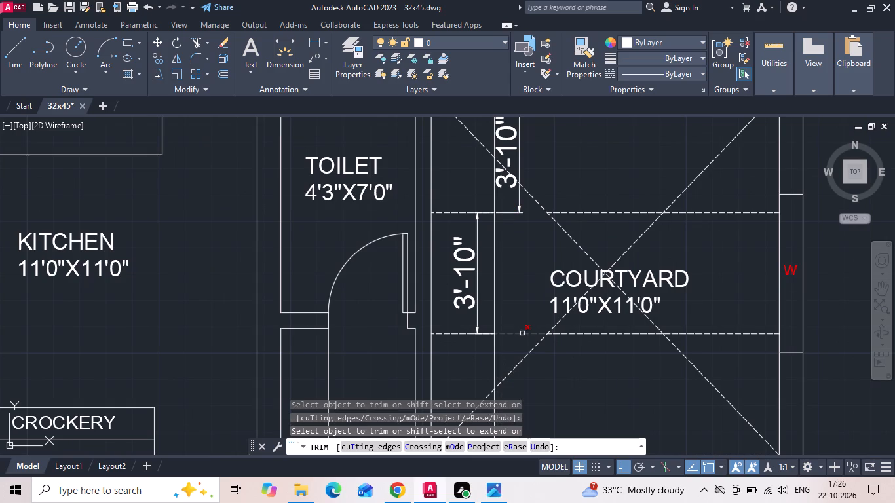
pyautogui.click(522, 333)
pyautogui.press('Escape')
# Delete the leftover dashed line pieces east of the planter strip along with the top and middle gap dimensions.
pyautogui.click(595, 212)
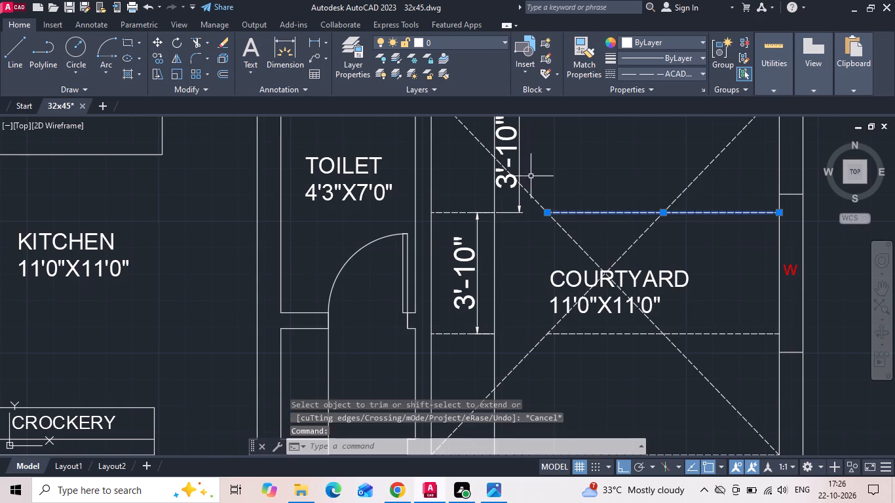
pyautogui.click(497, 185)
pyautogui.moveTo(476, 232); pyautogui.dragTo(471, 244)
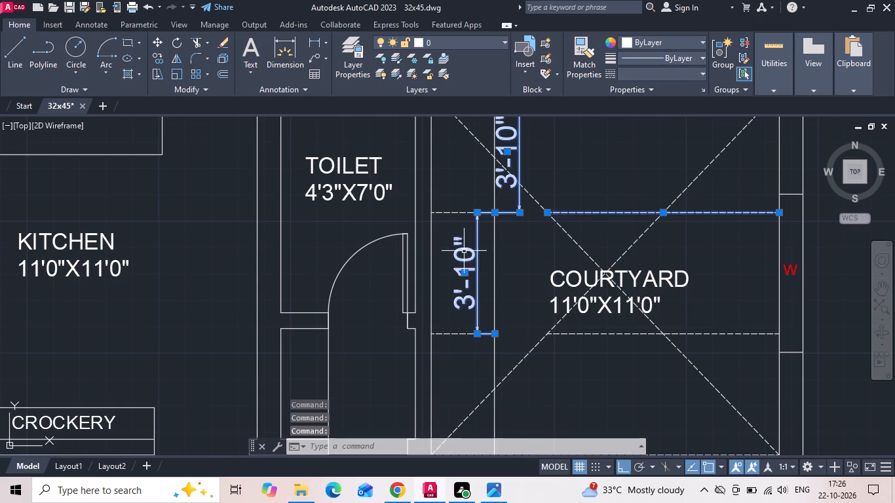
pyautogui.press('Delete')
pyautogui.click(576, 331)
pyautogui.press('Delete')
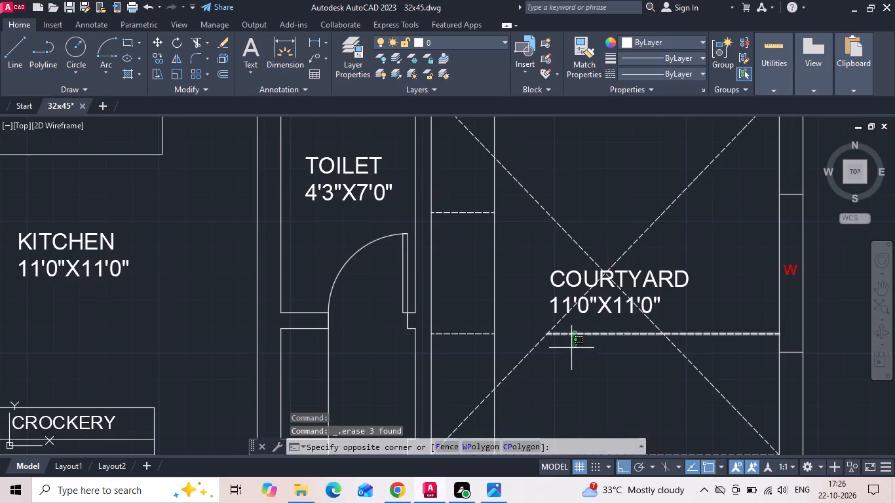
pyautogui.click(569, 353)
pyautogui.press('Delete')
# Match the two short dashed lines in the planter strip to the solid wall line at the toilet.
pyautogui.click(584, 69)
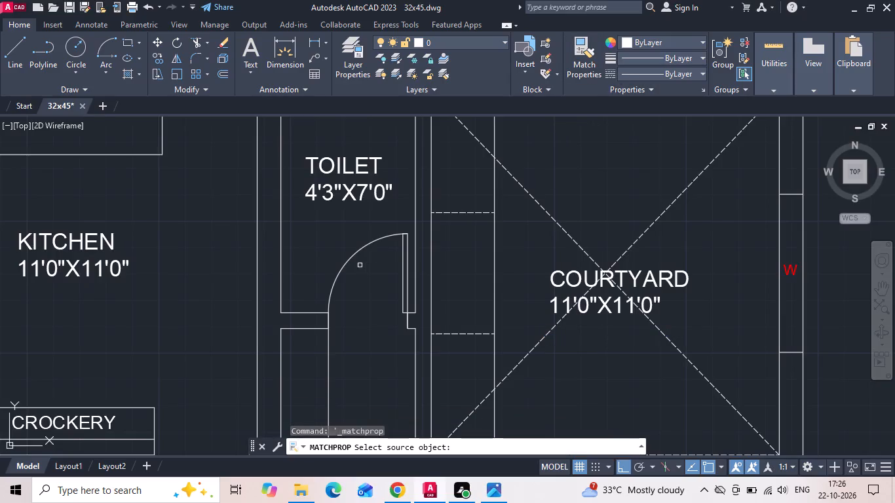
pyautogui.moveTo(303, 310); pyautogui.dragTo(306, 317)
pyautogui.click(305, 312)
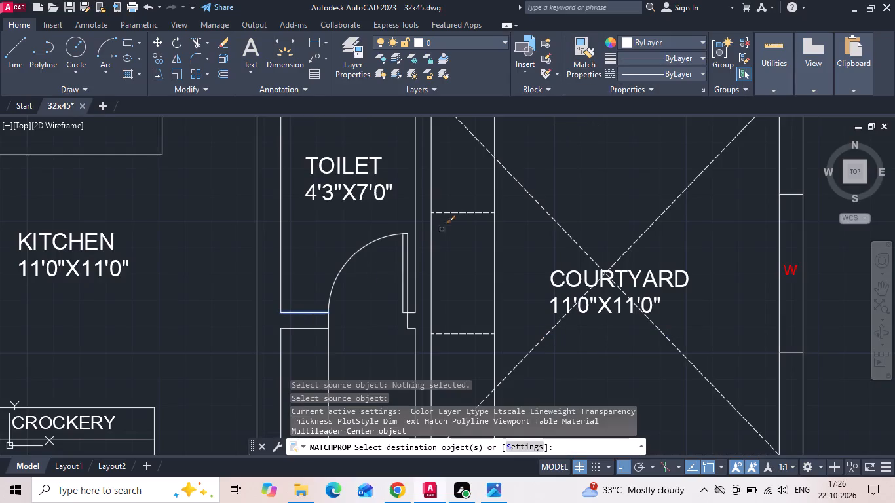
pyautogui.moveTo(466, 197); pyautogui.dragTo(461, 238)
pyautogui.click(455, 345)
pyautogui.press('Escape')
# Compare with the courtyard in the reference image and copy the planter strip's east line 2" west.
pyautogui.scroll(-1, 517, 288)
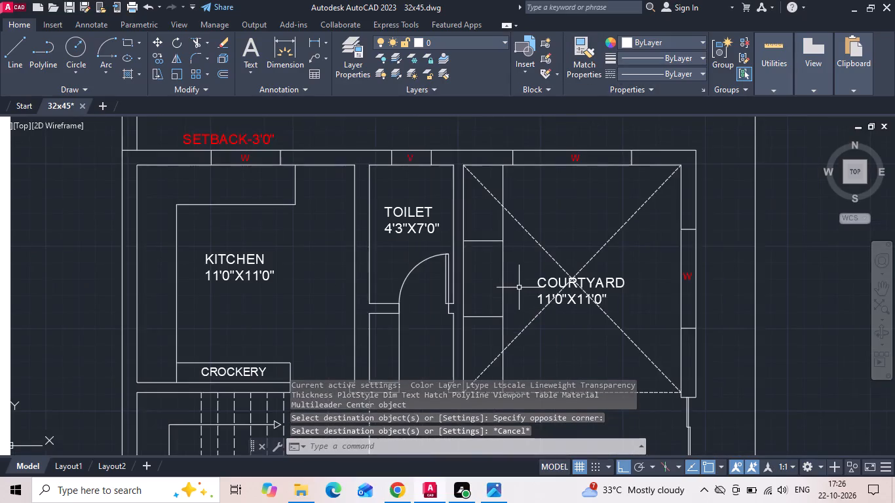
pyautogui.scroll(-1, 519, 288)
pyautogui.moveTo(538, 288); pyautogui.dragTo(586, 285, button='middle')
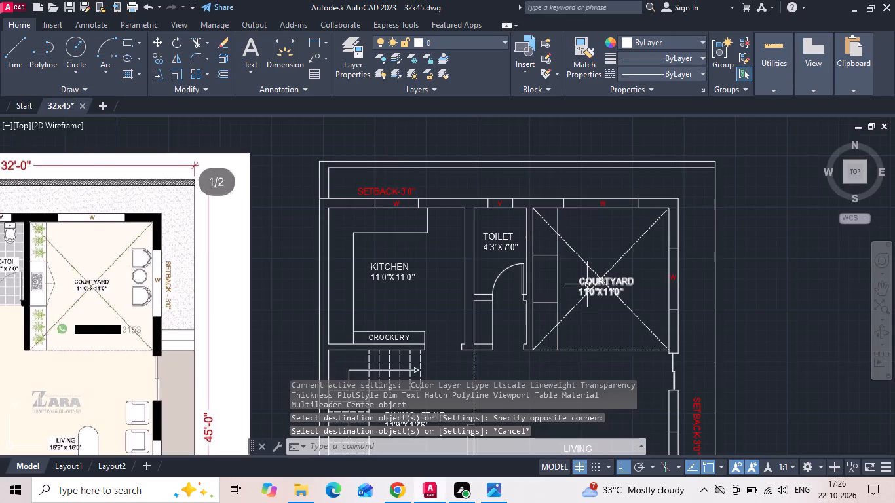
pyautogui.press('Escape')
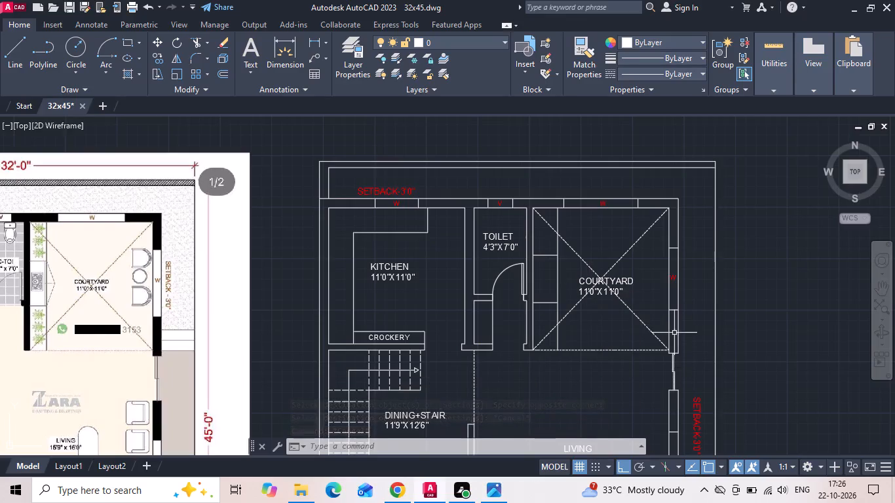
pyautogui.moveTo(181, 296); pyautogui.dragTo(273, 265, button='middle')
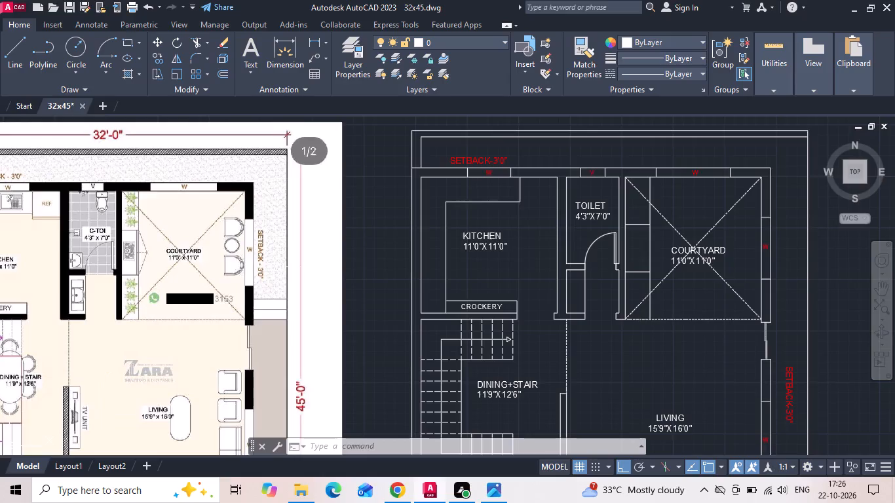
pyautogui.scroll(2, 63, 236)
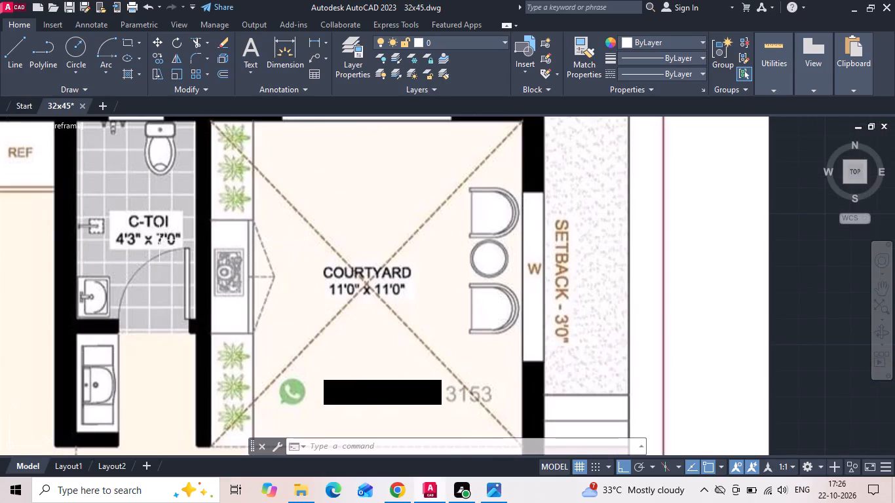
pyautogui.scroll(-2, 157, 240)
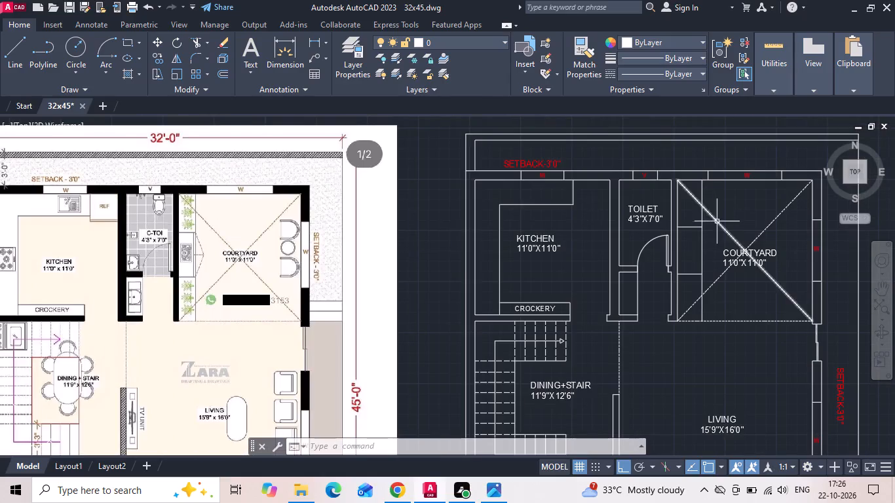
pyautogui.scroll(3, 699, 258)
pyautogui.click(701, 244)
pyautogui.rightClick(659, 228)
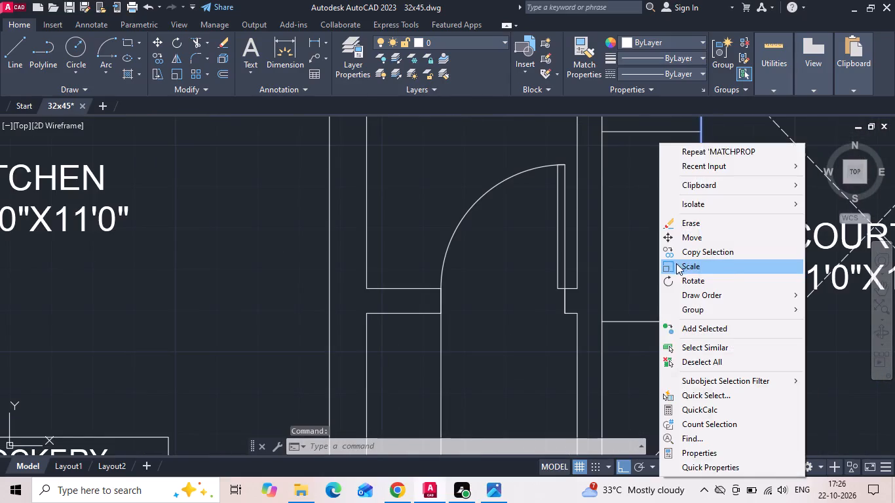
pyautogui.click(679, 255)
pyautogui.moveTo(679, 247); pyautogui.dragTo(668, 250)
pyautogui.write('2')
pyautogui.press('space')
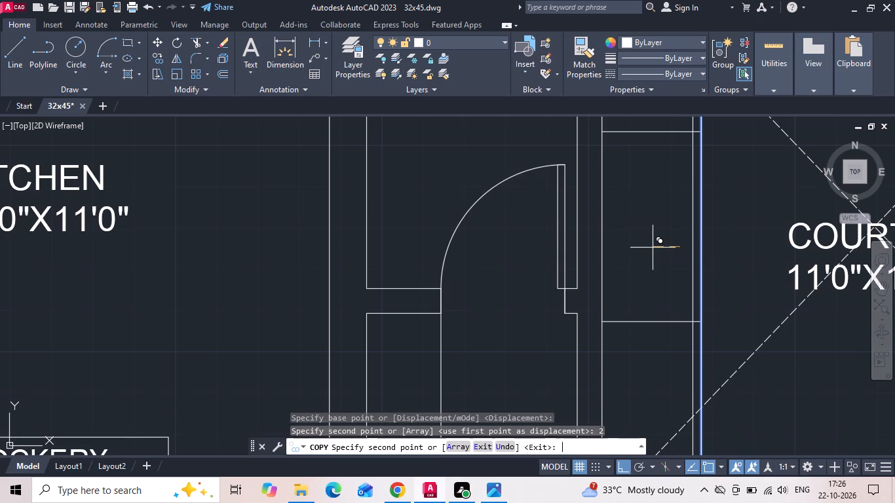
pyautogui.middleClick(656, 247)
pyautogui.press('Escape')
# Trim the copied vertical line to the middle unit's top and bottom edges and delete its leftover southern piece.
pyautogui.press('t')
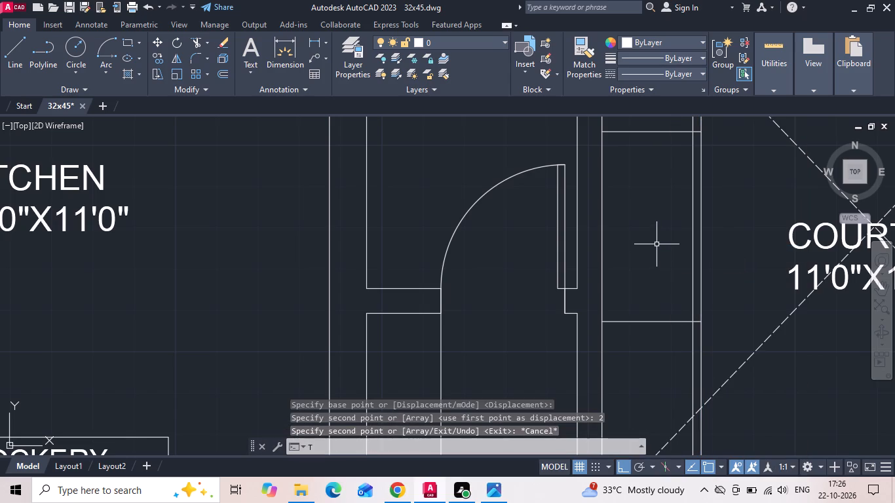
pyautogui.press('r')
pyautogui.press('space')
pyautogui.press('space')
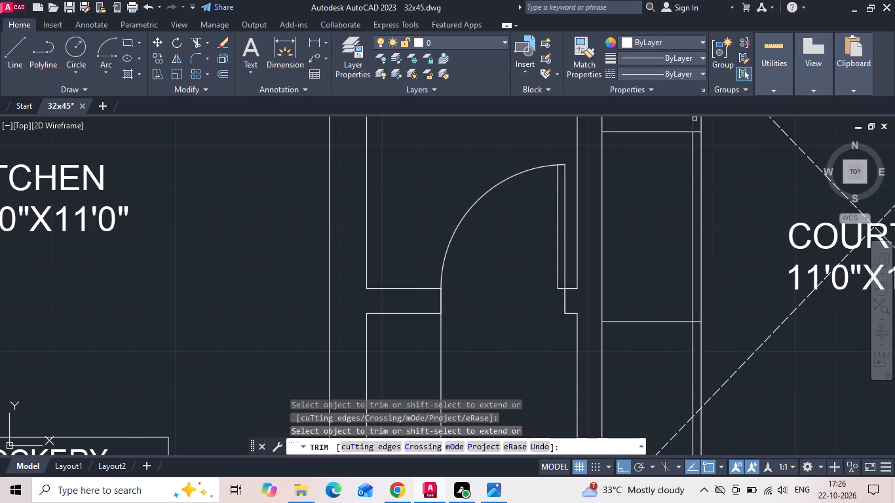
pyautogui.click(695, 119)
pyautogui.click(693, 361)
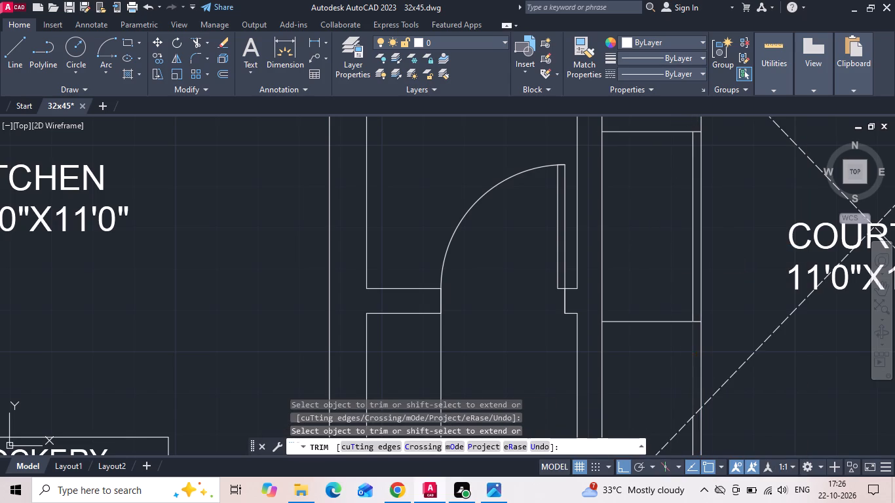
pyautogui.press('Escape')
pyautogui.scroll(-3, 653, 267)
pyautogui.scroll(2, 685, 309)
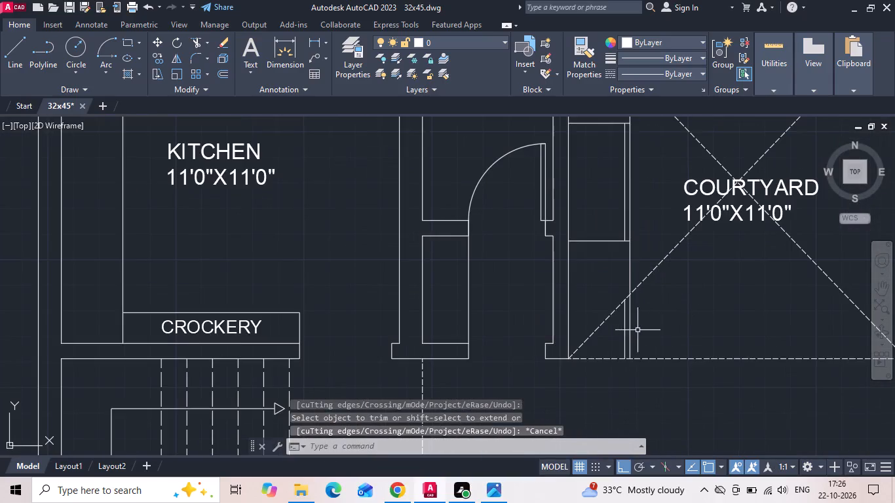
pyautogui.click(625, 333)
pyautogui.press('Delete')
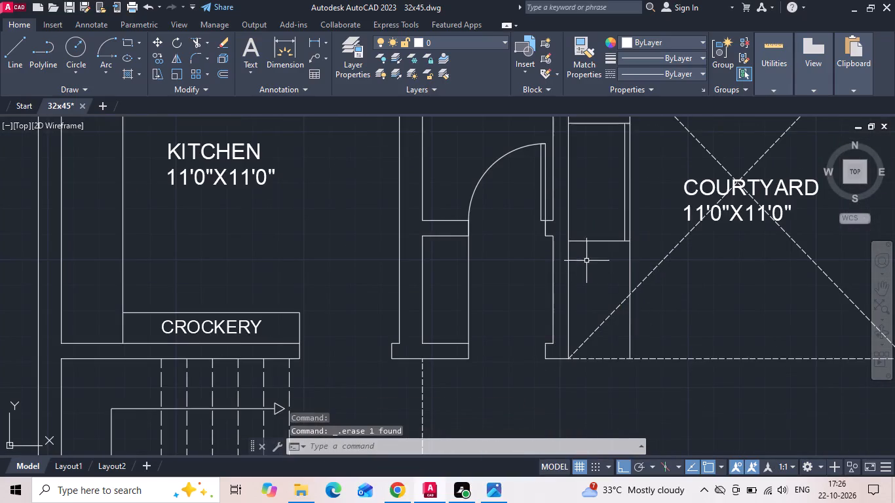
# Draw a 15" horizontal line eastward from the midpoint of the middle unit's inner vertical line.
pyautogui.moveTo(581, 268); pyautogui.dragTo(519, 361, button='middle')
pyautogui.write('L')
pyautogui.press('space')
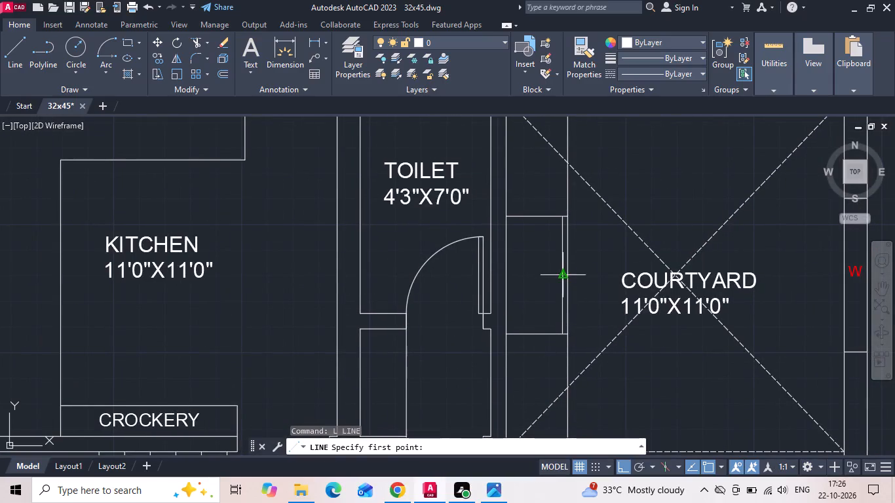
pyautogui.moveTo(562, 273); pyautogui.dragTo(569, 278)
pyautogui.scroll(1, 598, 278)
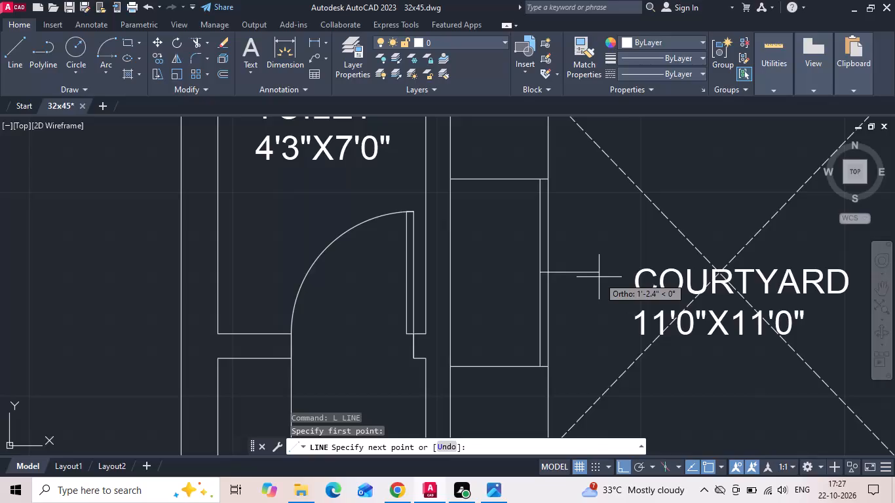
pyautogui.press('1')
pyautogui.write('5')
pyautogui.press('space')
pyautogui.press('Escape')
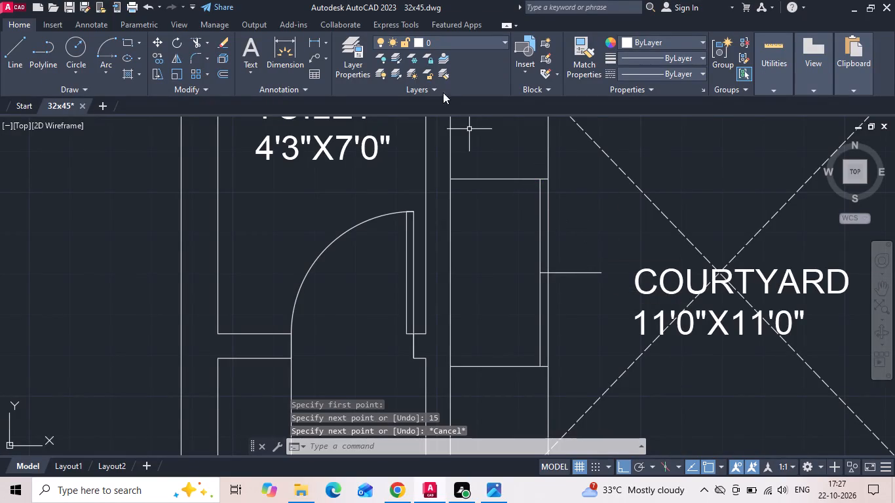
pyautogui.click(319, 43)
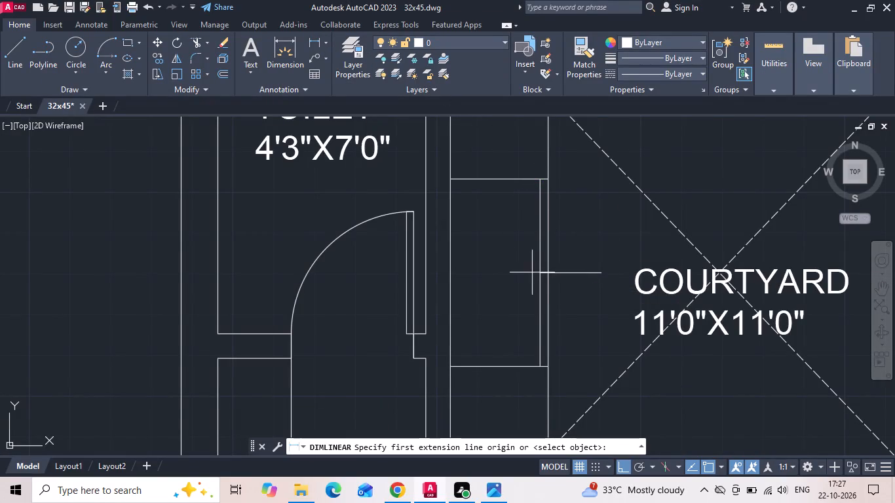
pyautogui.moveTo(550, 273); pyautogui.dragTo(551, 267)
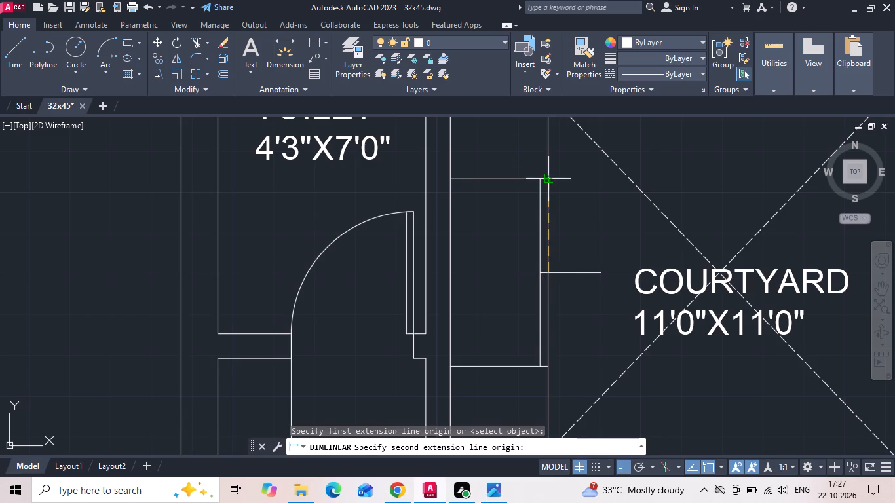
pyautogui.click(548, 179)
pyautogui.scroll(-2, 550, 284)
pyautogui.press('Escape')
# Measure the length of the middle unit's horizontal line with a linear dimension.
pyautogui.scroll(3, 560, 277)
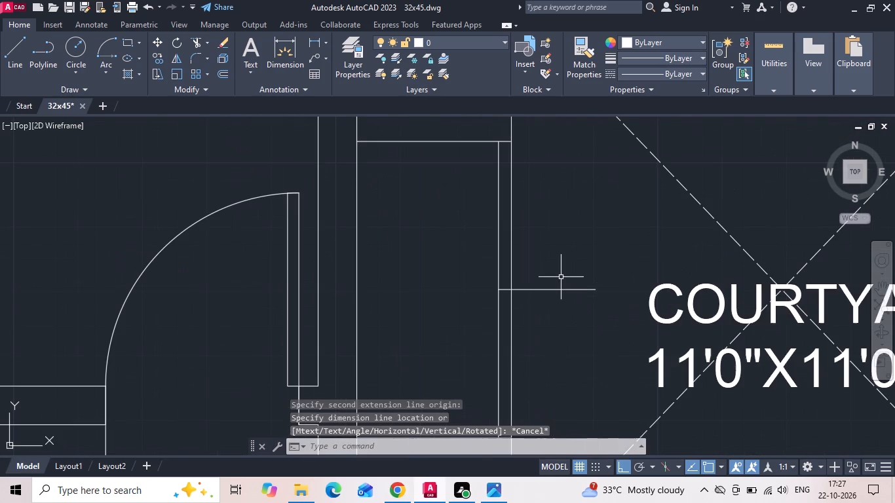
pyautogui.click(313, 39)
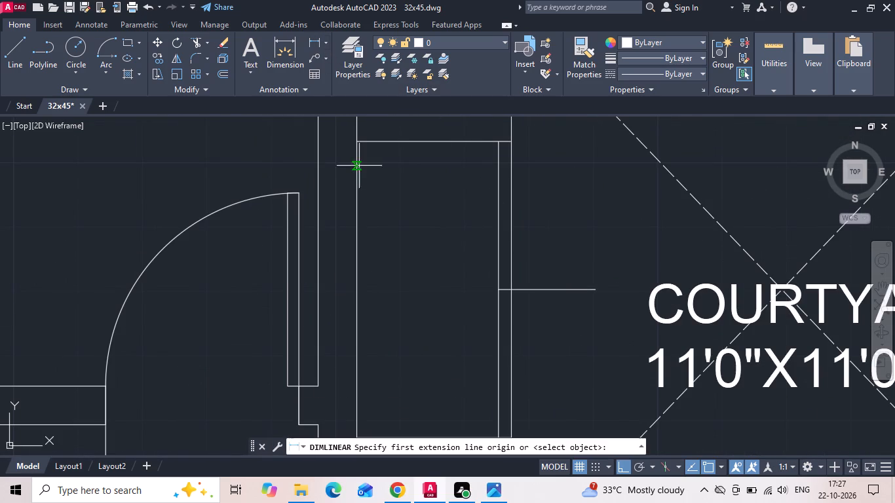
pyautogui.click(497, 290)
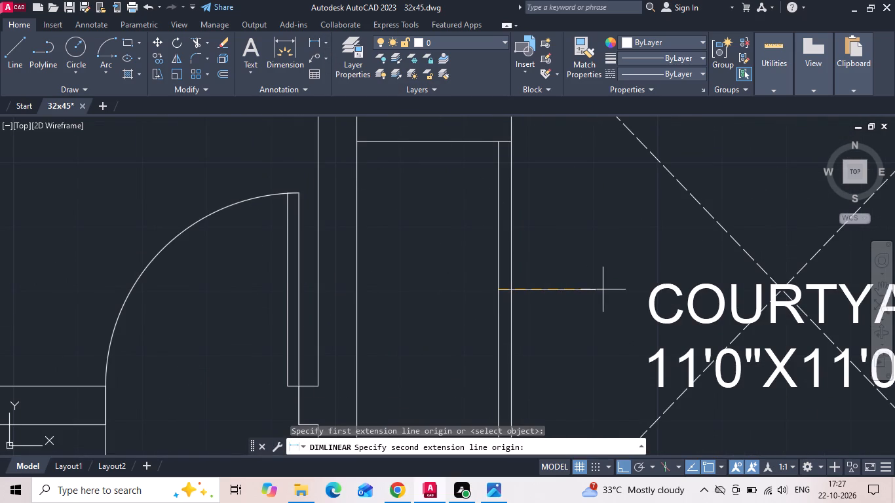
pyautogui.click(593, 289)
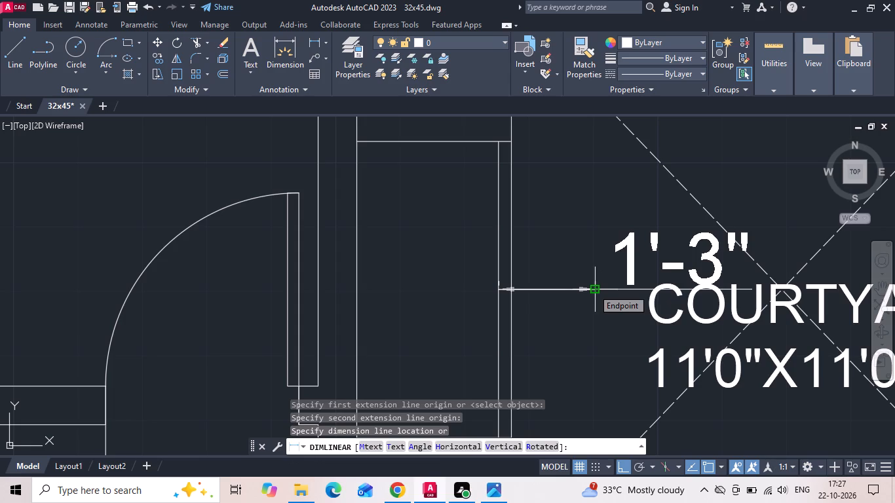
pyautogui.press('Escape')
# Stretch the east end of the middle unit's horizontal line 8" further east.
pyautogui.moveTo(591, 289); pyautogui.dragTo(578, 278, button='middle')
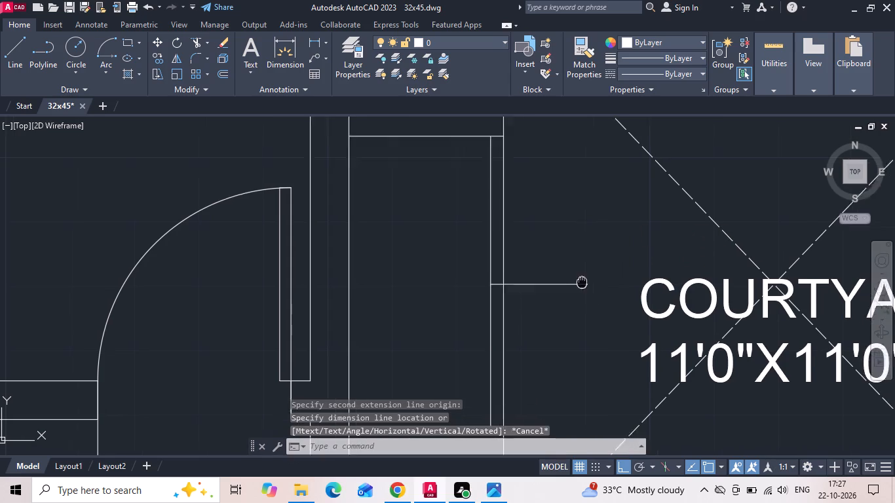
pyautogui.moveTo(578, 278); pyautogui.dragTo(555, 234, button='middle')
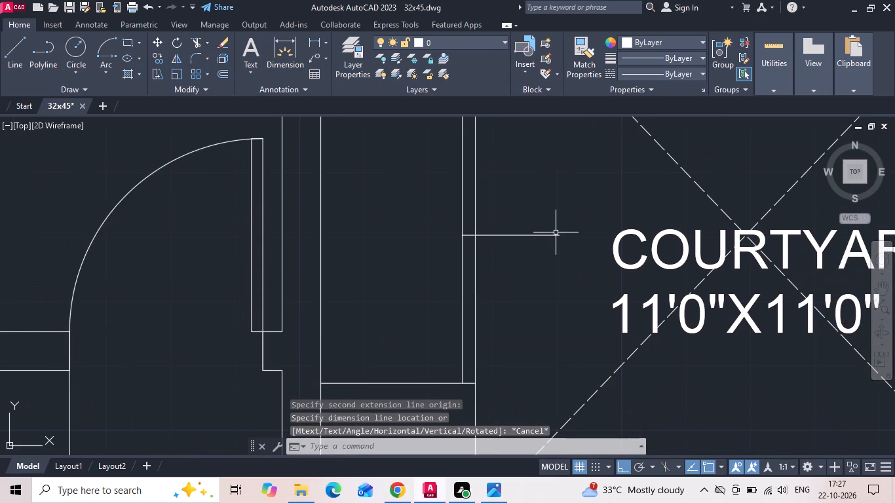
pyautogui.click(556, 238)
pyautogui.click(543, 220)
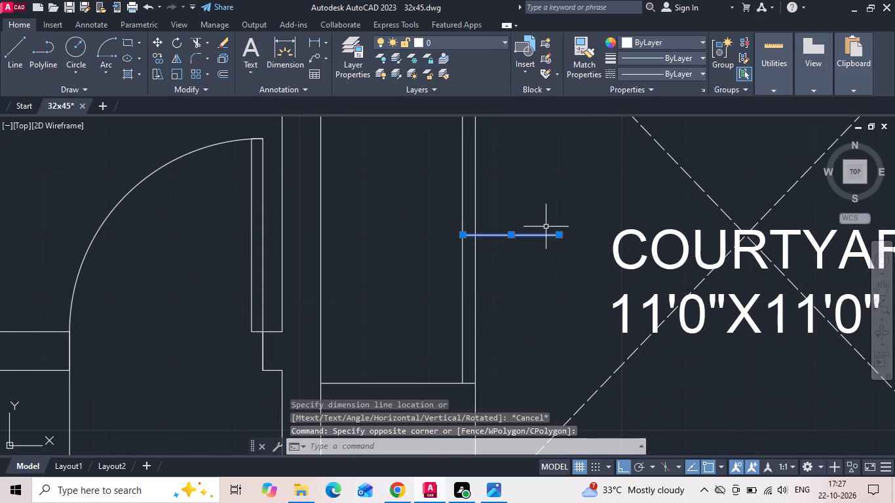
pyautogui.click(560, 235)
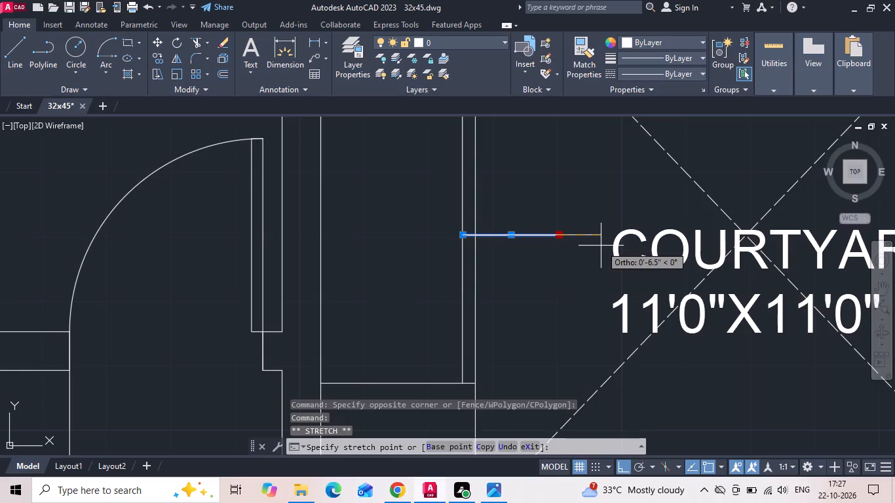
pyautogui.press('8')
pyautogui.press('Return')
pyautogui.scroll(-1, 545, 314)
pyautogui.press('Escape')
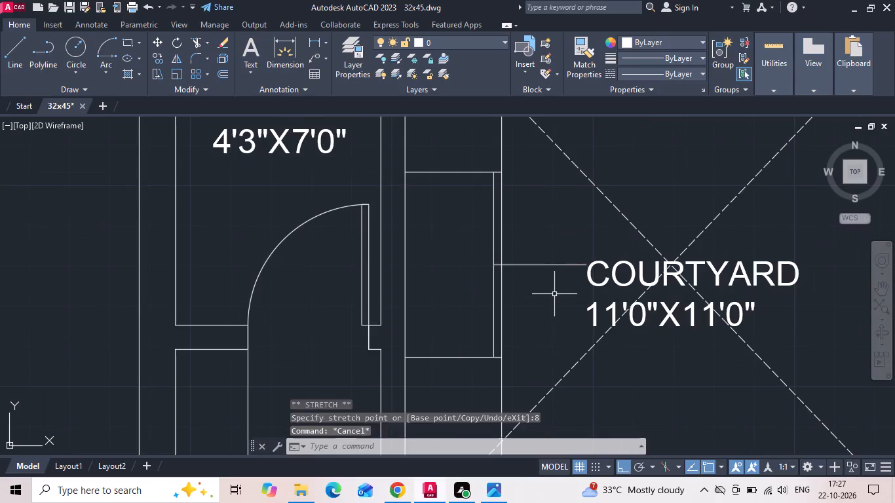
# Draw two connected diagonals from just below the middle unit's northeast corner to the horizontal line's tip and the inner line's south end.
pyautogui.press('l')
pyautogui.press('space')
pyautogui.moveTo(499, 183); pyautogui.dragTo(511, 200)
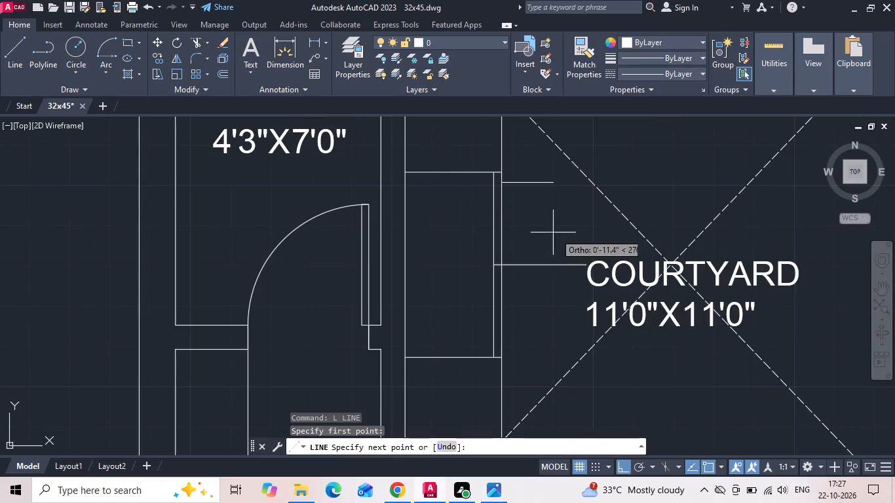
pyautogui.click(586, 265)
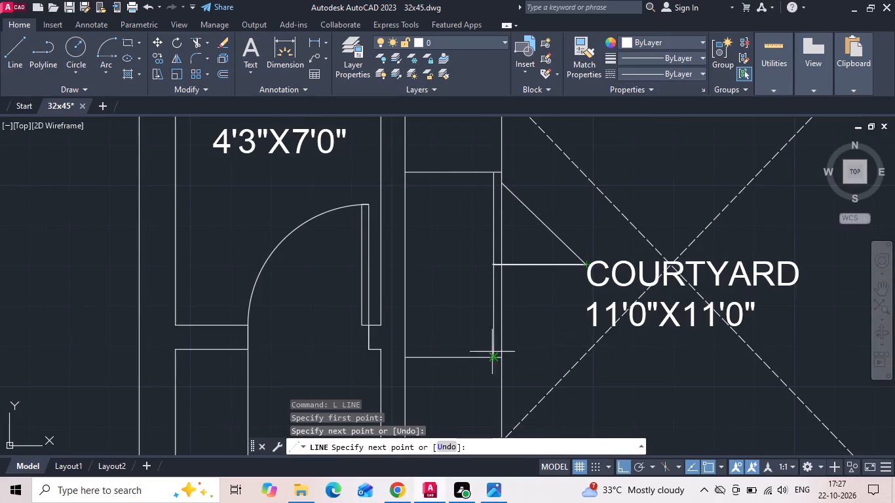
pyautogui.click(491, 356)
pyautogui.scroll(-2, 581, 306)
pyautogui.press('Escape')
# Shorten the middle unit's horizontal line by 6" at its east end.
pyautogui.scroll(-1, 583, 307)
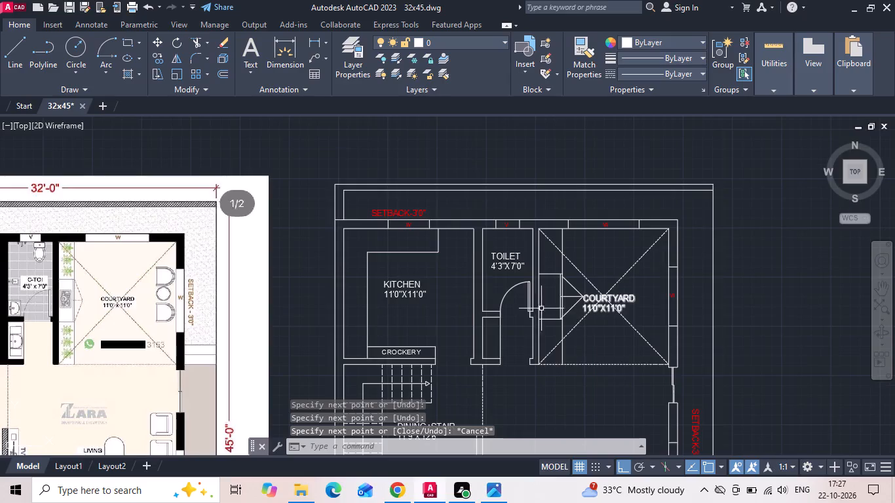
pyautogui.scroll(2, 562, 307)
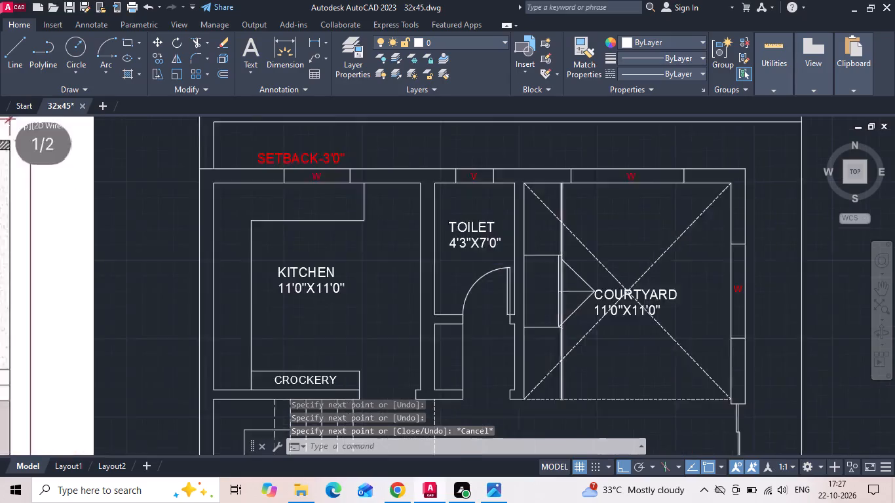
pyautogui.scroll(1, 563, 307)
pyautogui.click(592, 266)
pyautogui.click(586, 278)
pyautogui.scroll(1, 617, 269)
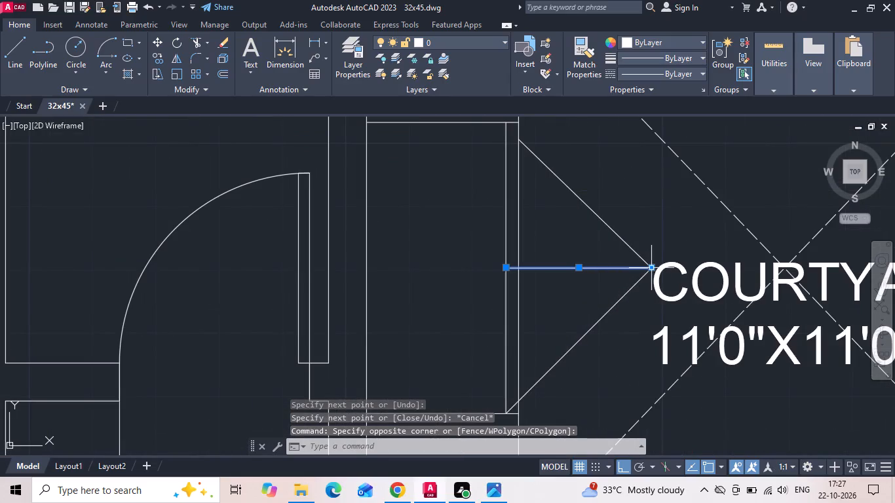
pyautogui.click(655, 270)
pyautogui.write('6')
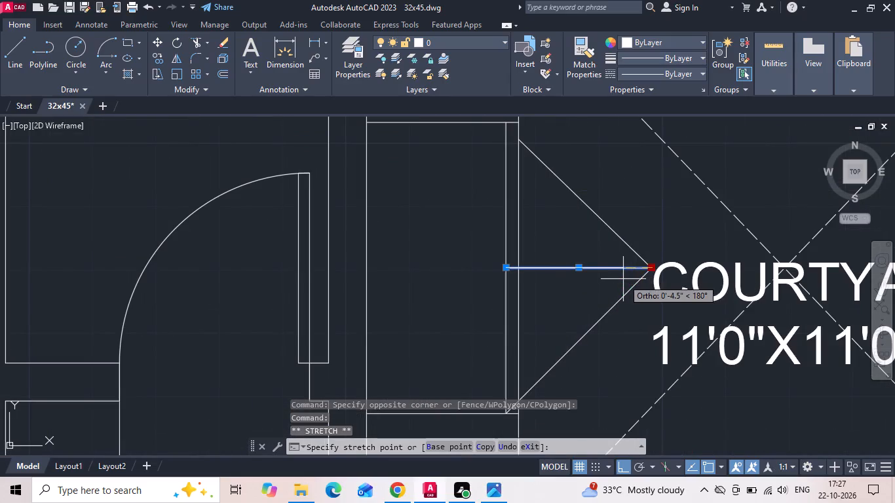
pyautogui.press('space')
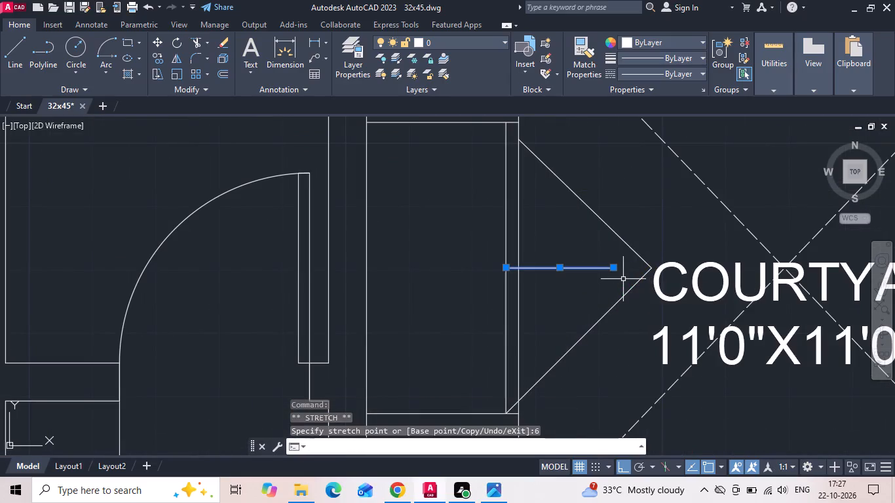
pyautogui.press('Escape')
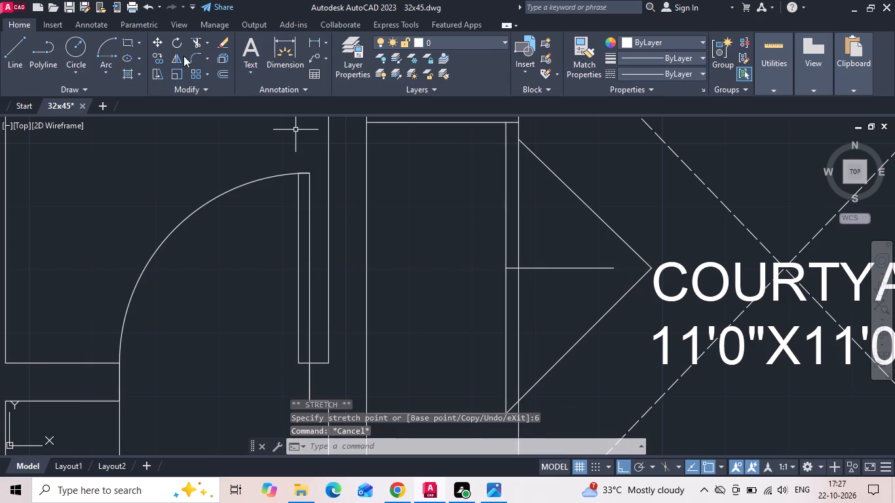
# Measure the shortened horizontal line's length with a linear dimension.
pyautogui.click(313, 41)
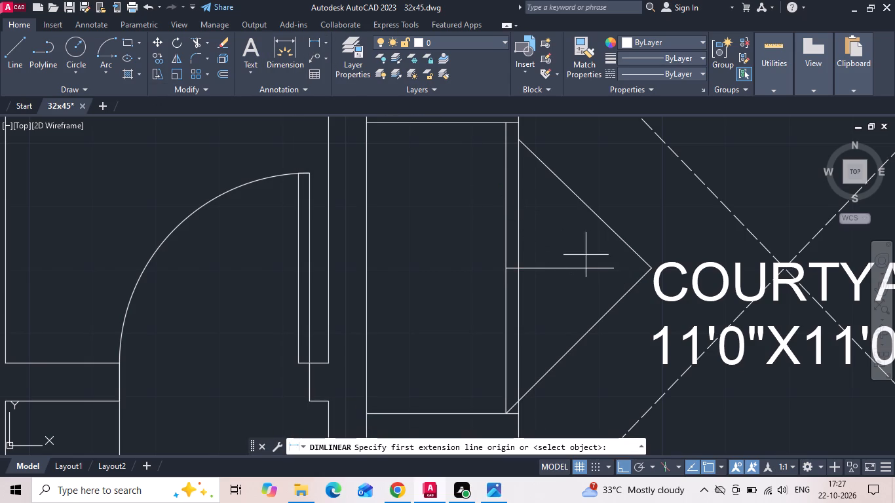
pyautogui.click(613, 266)
pyautogui.click(506, 268)
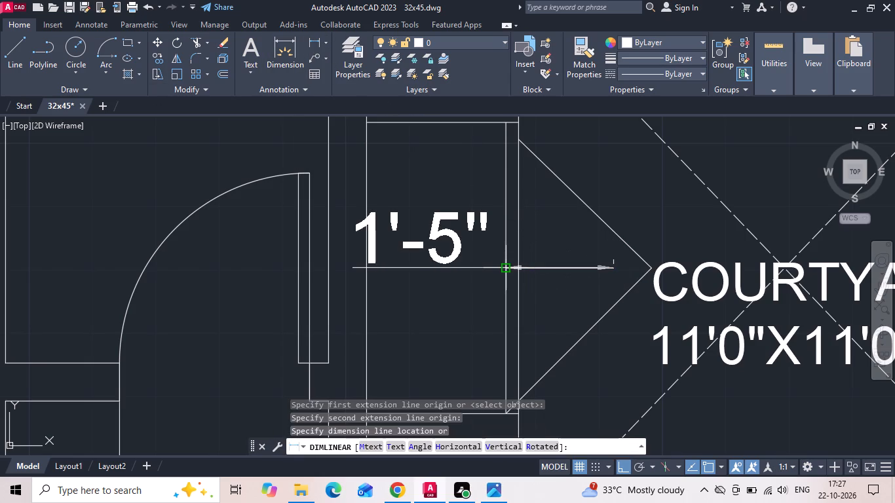
pyautogui.press('Escape')
# Stretch the tips of both diagonals to the shortened horizontal line's east end.
pyautogui.moveTo(617, 214); pyautogui.dragTo(617, 221)
pyautogui.click(592, 246)
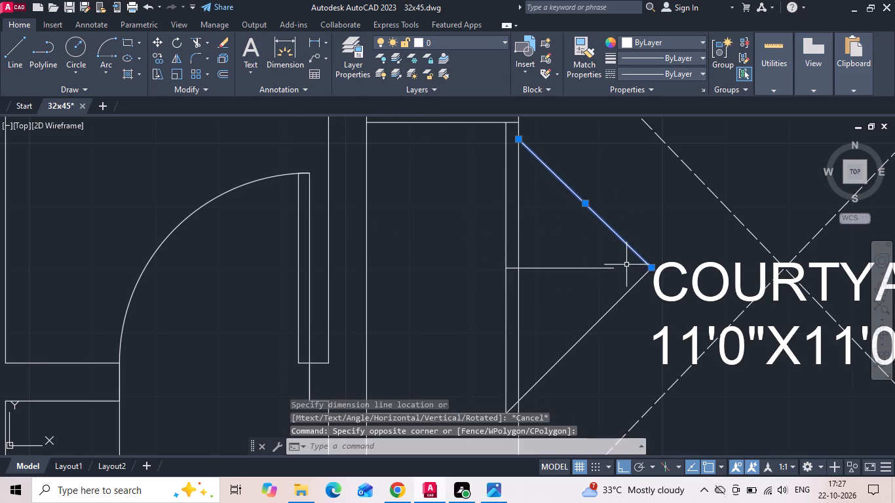
pyautogui.click(654, 269)
pyautogui.click(613, 270)
pyautogui.press('Escape')
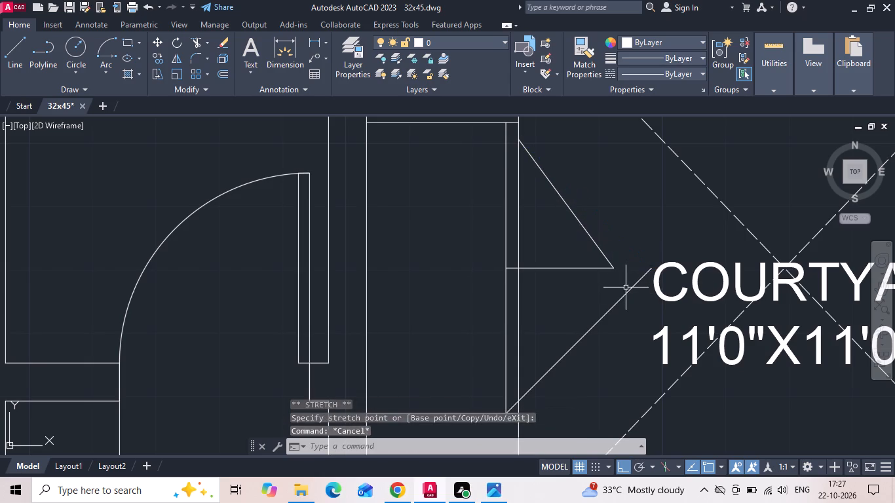
pyautogui.moveTo(624, 294); pyautogui.dragTo(619, 303)
pyautogui.click(651, 267)
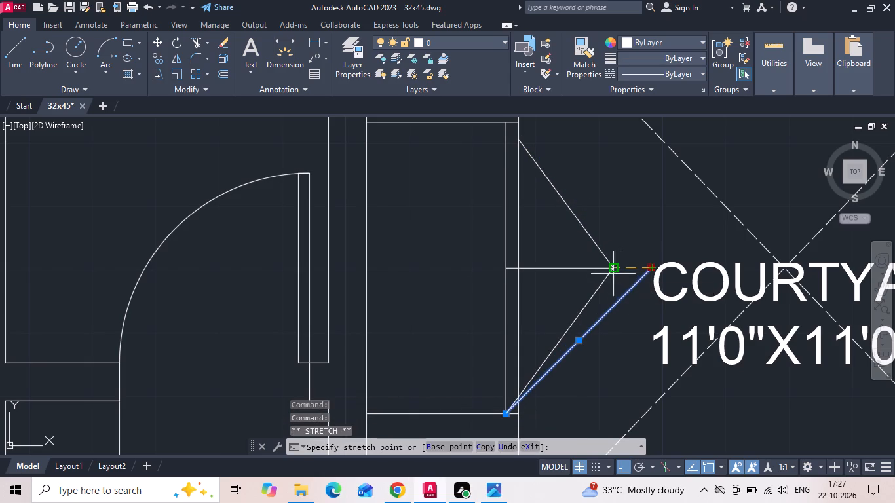
pyautogui.click(613, 268)
pyautogui.press('Escape')
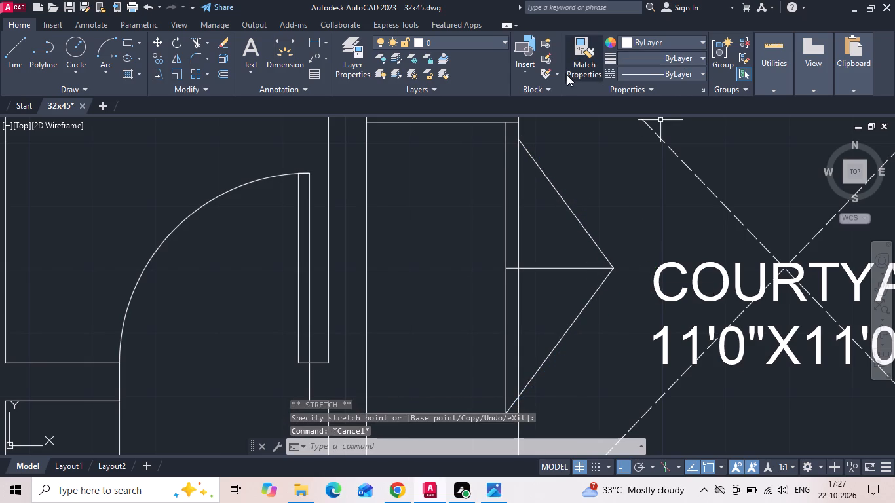
# Match the horizontal line and both diagonals to the courtyard's dashed cross line.
pyautogui.click(589, 61)
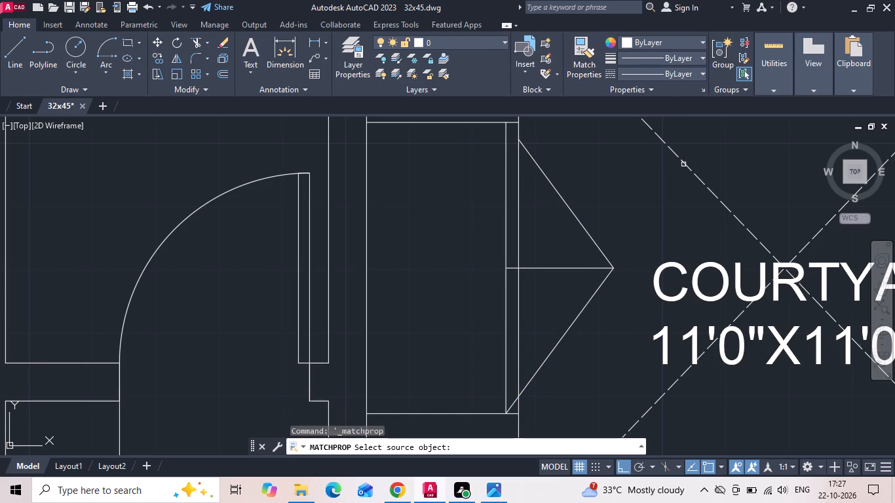
pyautogui.click(687, 164)
pyautogui.moveTo(616, 200); pyautogui.dragTo(598, 255)
pyautogui.click(574, 343)
pyautogui.press('Escape')
# Shorten the dashed horizontal line by a further 5" at its east end.
pyautogui.scroll(-3, 598, 264)
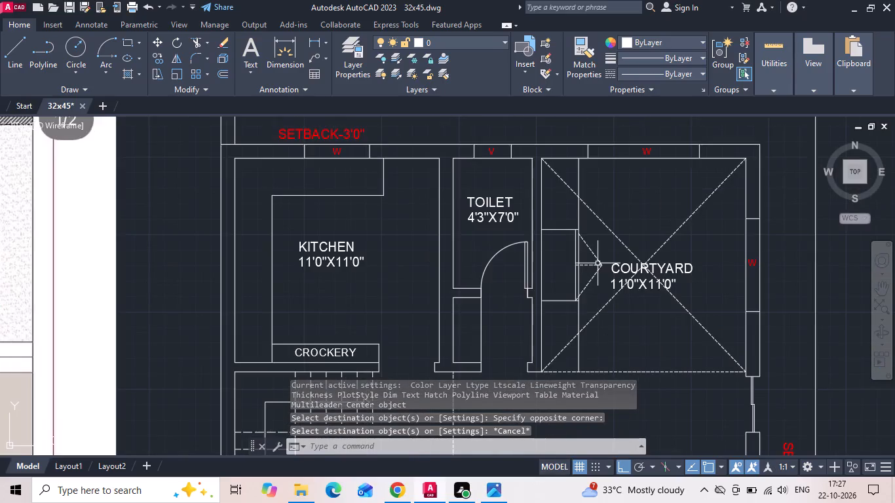
pyautogui.scroll(-1, 598, 282)
pyautogui.scroll(1, 588, 324)
pyautogui.scroll(2, 607, 271)
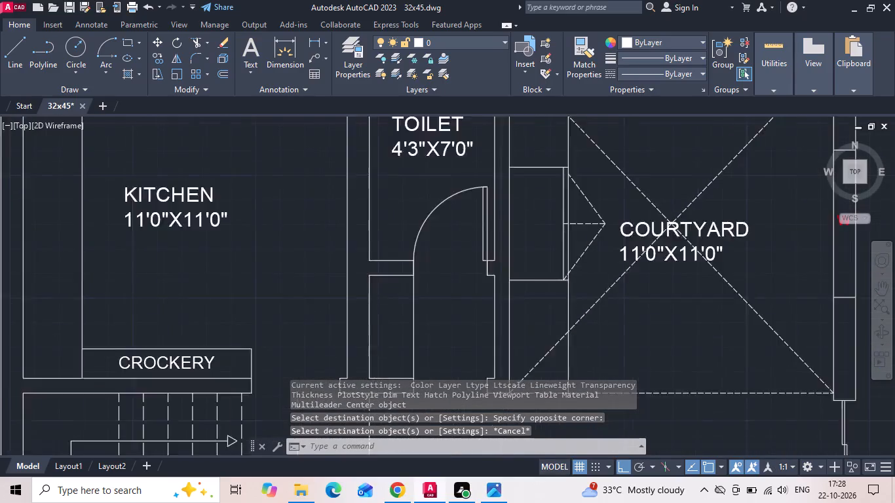
pyautogui.scroll(2, 569, 197)
pyautogui.click(568, 238)
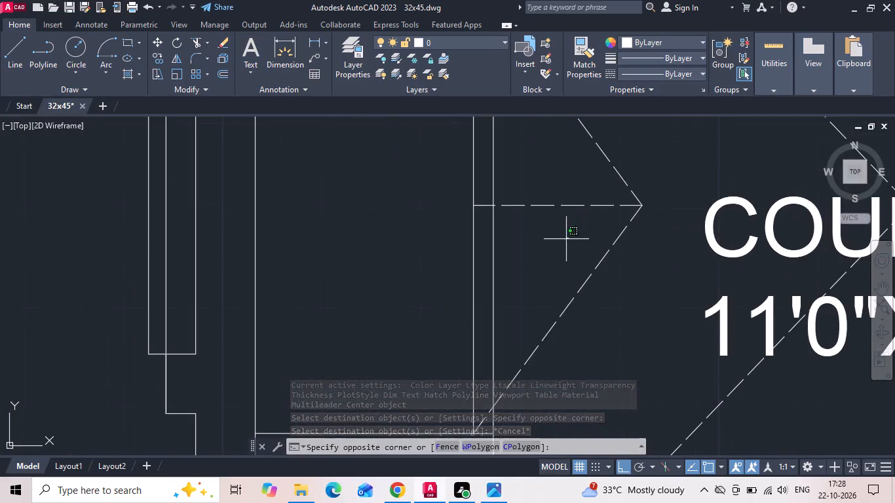
pyautogui.click(559, 192)
pyautogui.click(642, 206)
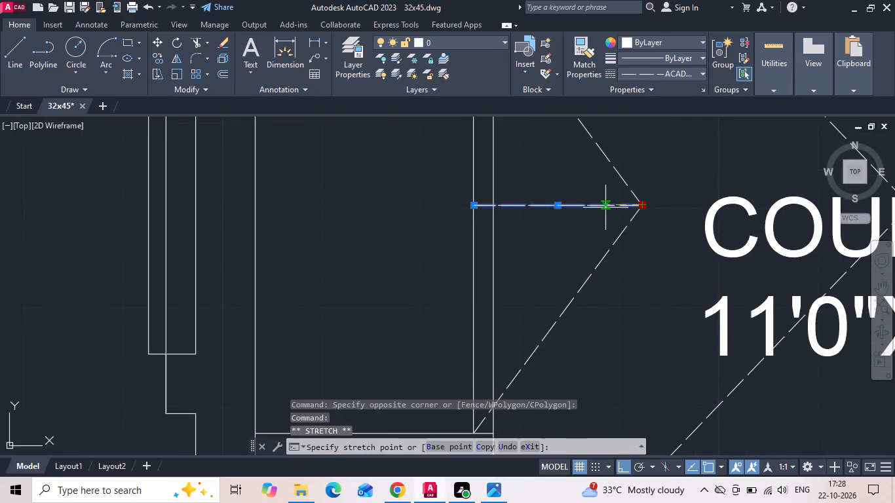
pyautogui.write('5')
pyautogui.press('space')
pyautogui.press('Escape')
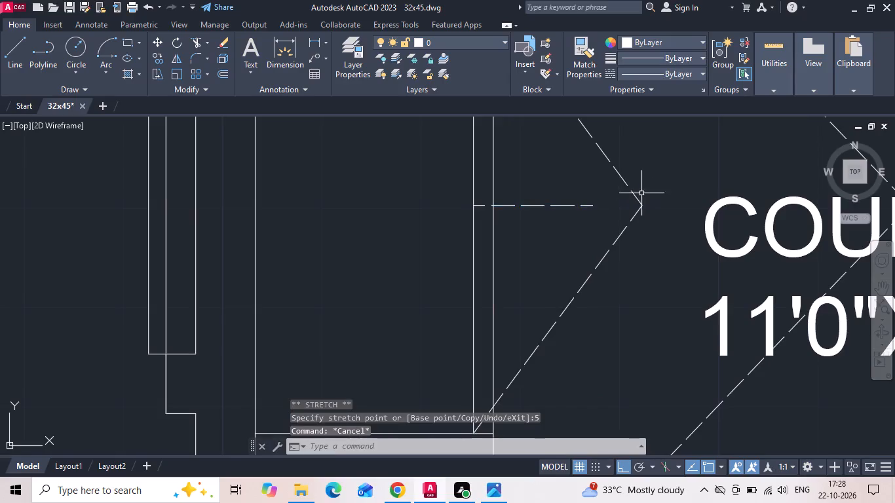
# Stretch the shared tip of both dashed diagonals to the horizontal line's new east end.
pyautogui.click(641, 193)
pyautogui.click(626, 212)
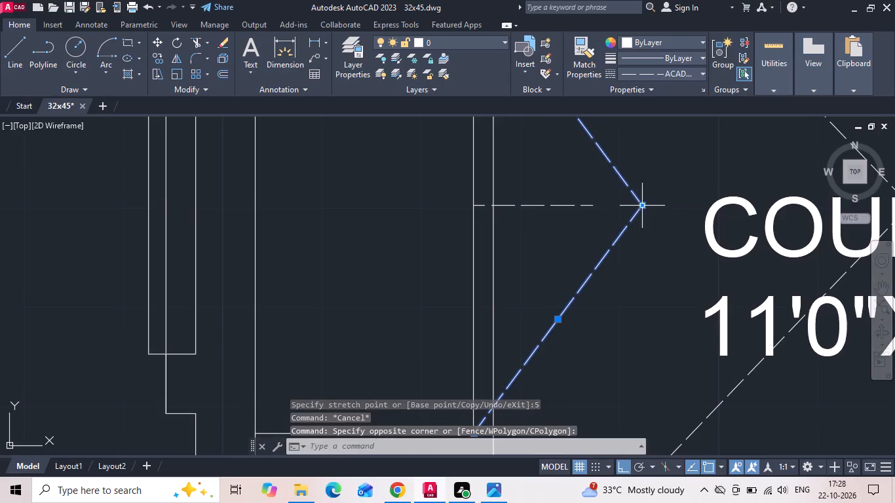
pyautogui.click(641, 205)
pyautogui.click(594, 206)
pyautogui.scroll(-2, 638, 261)
pyautogui.press('Escape')
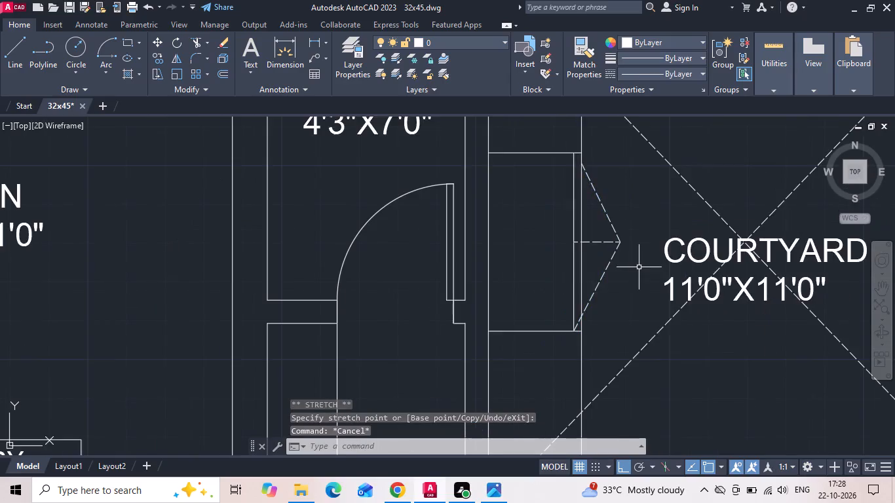
# Stretch the base of the lower dashed diagonal to the outer south-east corner of the courtyard's middle unit.
pyautogui.scroll(-3, 640, 269)
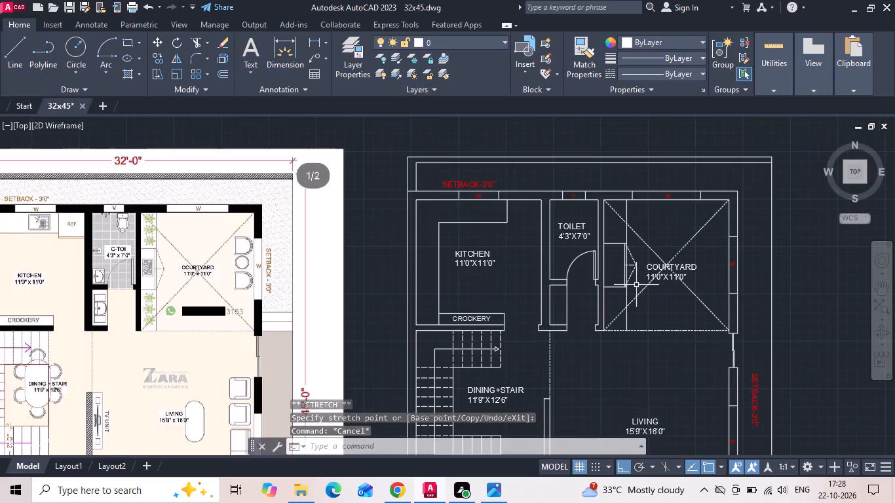
pyautogui.scroll(5, 636, 289)
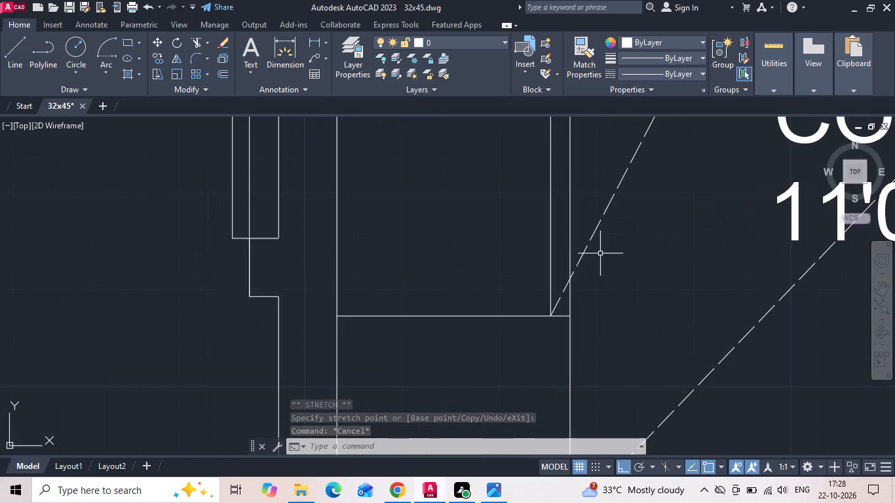
pyautogui.click(601, 231)
pyautogui.click(584, 200)
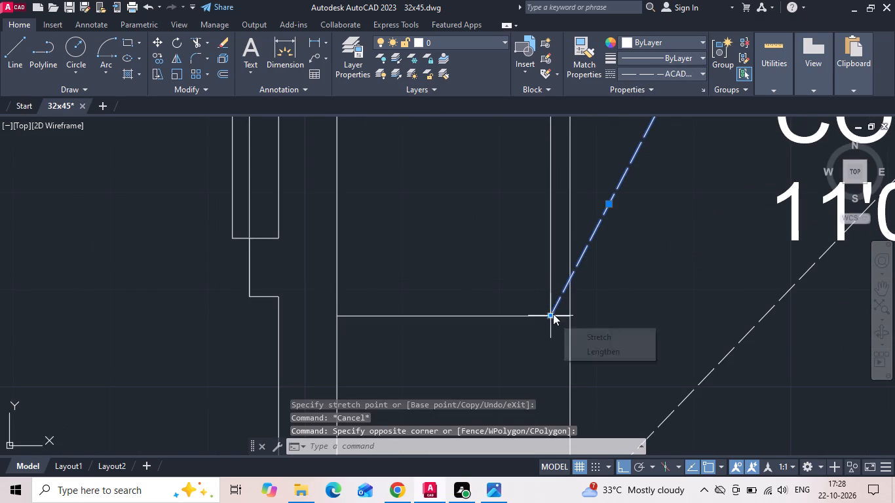
pyautogui.click(556, 313)
pyautogui.press('Escape')
pyautogui.click(552, 316)
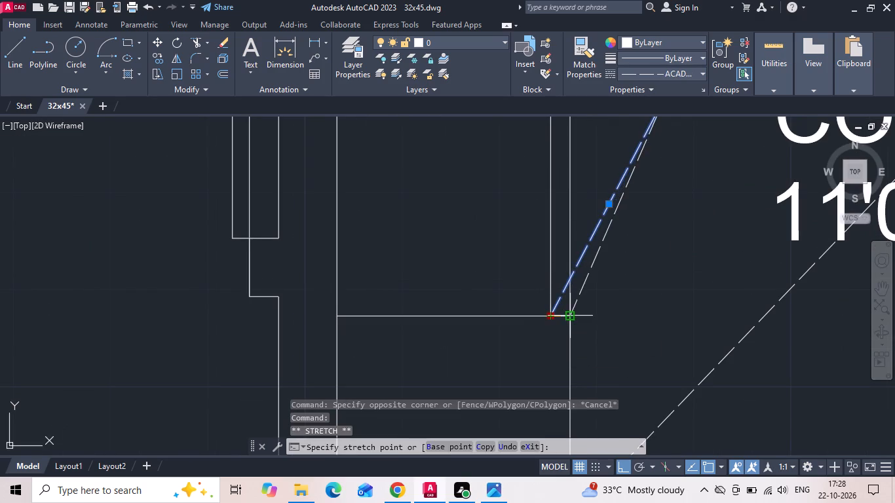
pyautogui.click(570, 318)
pyautogui.scroll(-3, 529, 337)
pyautogui.press('Escape')
# Stretch the base of the upper dashed diagonal to the middle unit's outer north-east corner and save the drawing.
pyautogui.scroll(2, 556, 269)
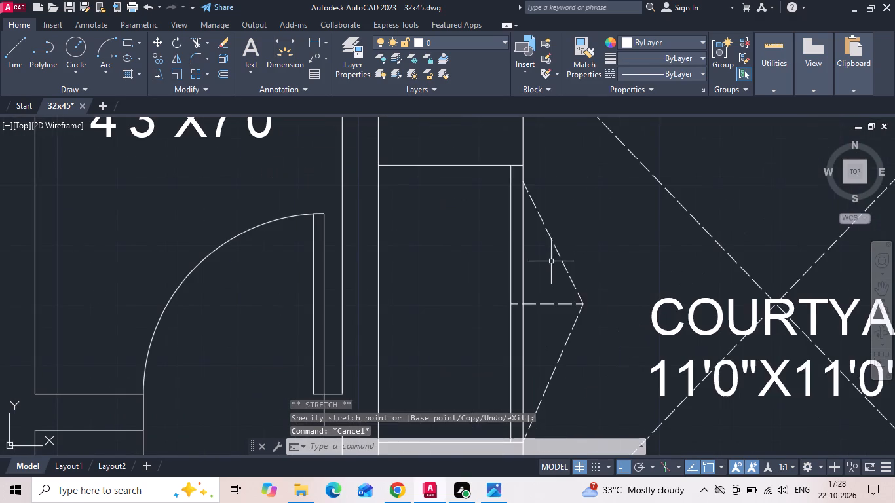
pyautogui.click(547, 232)
pyautogui.scroll(1, 510, 181)
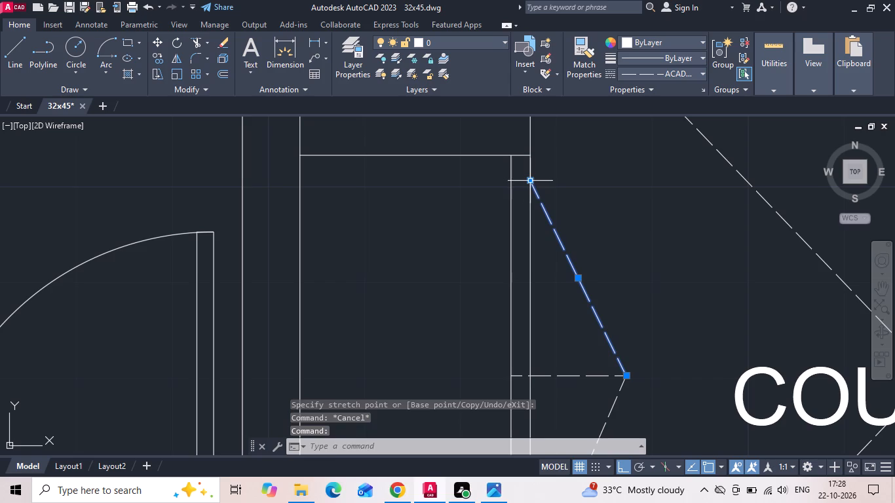
pyautogui.click(531, 183)
pyautogui.click(529, 156)
pyautogui.press('Escape')
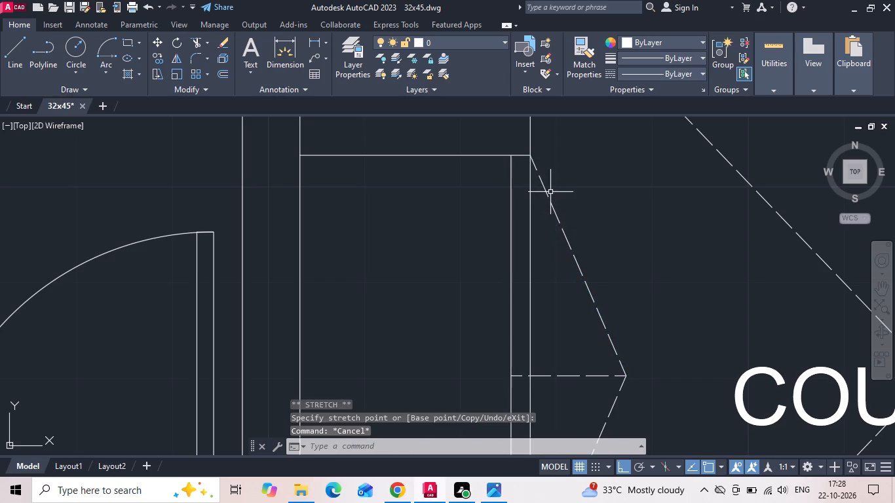
pyautogui.hotkey('ctrl', 's')
# Trim the dashed horizontal line between the middle unit's two east-side vertical lines and save the drawing.
pyautogui.press('t')
pyautogui.press('r')
pyautogui.press('space')
pyautogui.press('space')
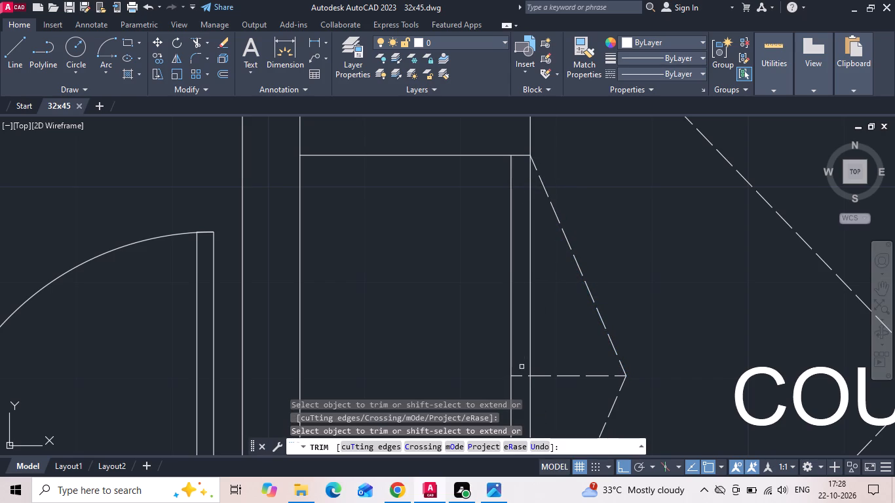
pyautogui.click(522, 374)
pyautogui.click(520, 388)
pyautogui.press('Escape')
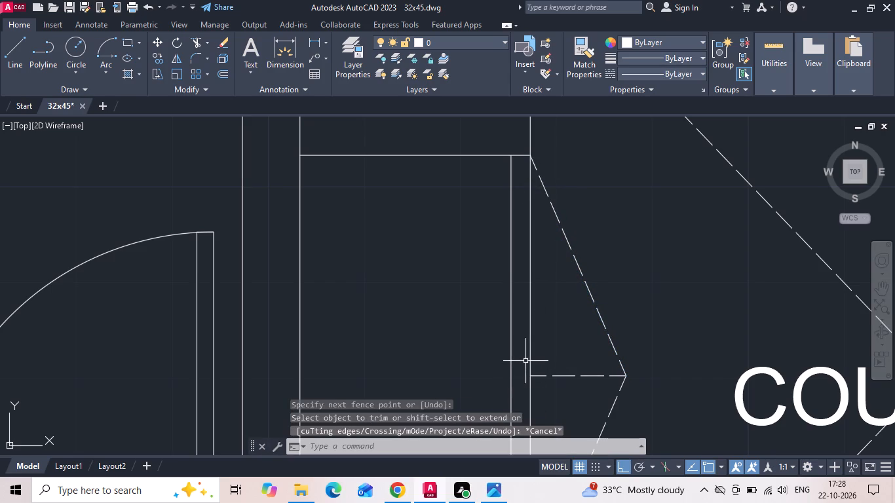
pyautogui.hotkey('ctrl', 's')
pyautogui.scroll(-2, 562, 290)
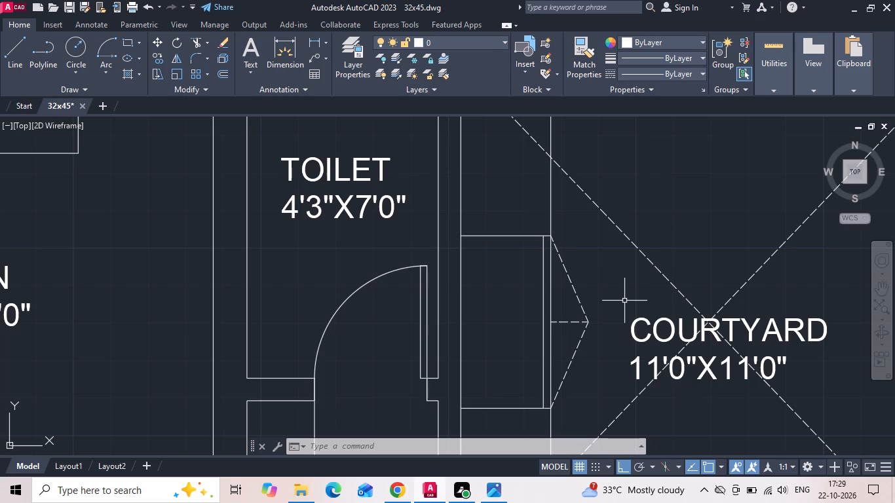
pyautogui.hotkey('ctrl', 's')
pyautogui.hotkey('ctrl', 's')
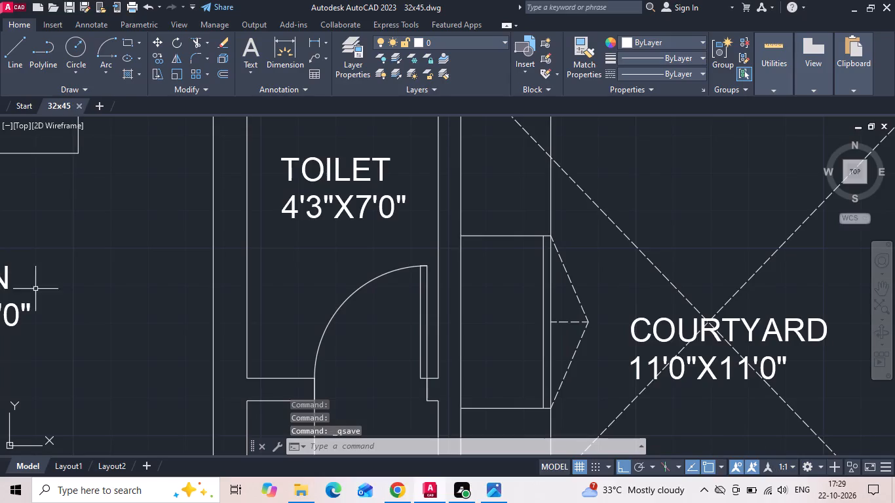
# Copy the LIVING room label into the open area east of the foyer with ortho off, and save.
pyautogui.scroll(-3, 467, 244)
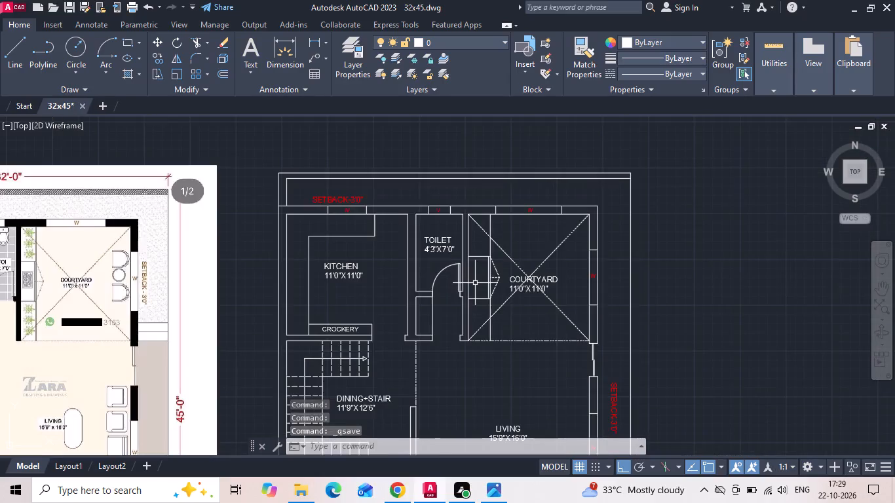
pyautogui.scroll(-1, 475, 283)
pyautogui.moveTo(411, 299); pyautogui.dragTo(441, 240, button='middle')
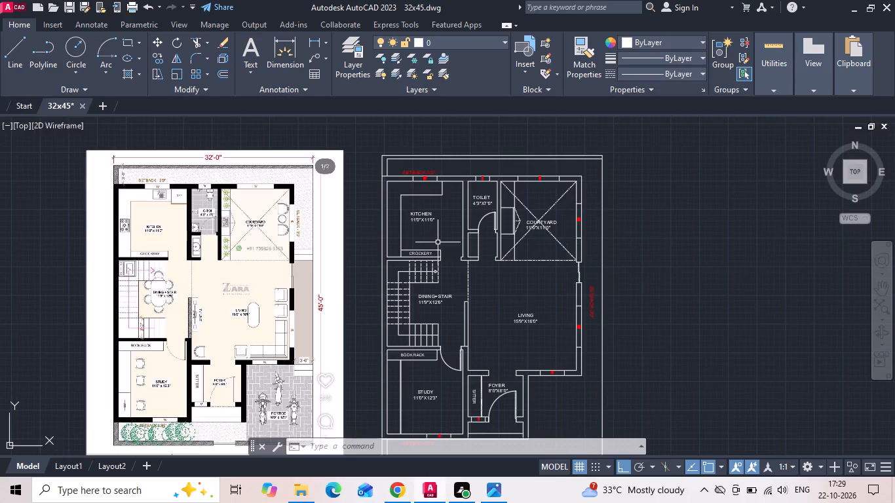
pyautogui.hotkey('ctrl', 's')
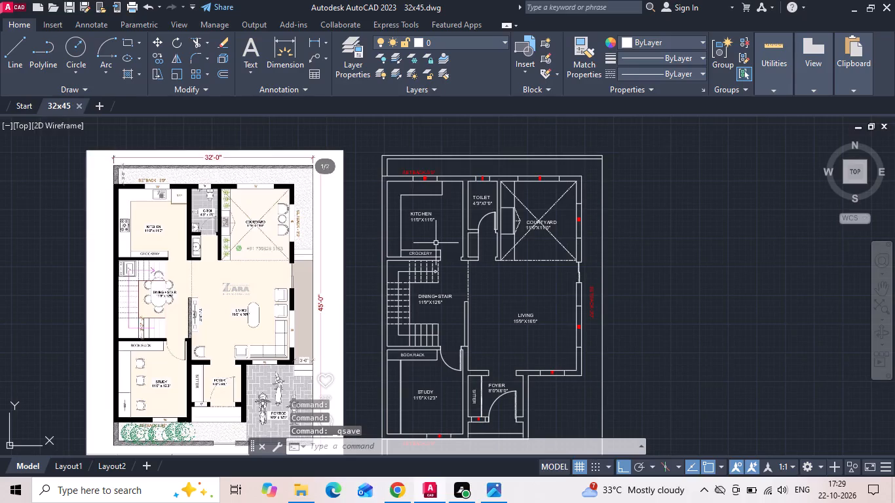
pyautogui.moveTo(436, 239); pyautogui.dragTo(451, 183, button='middle')
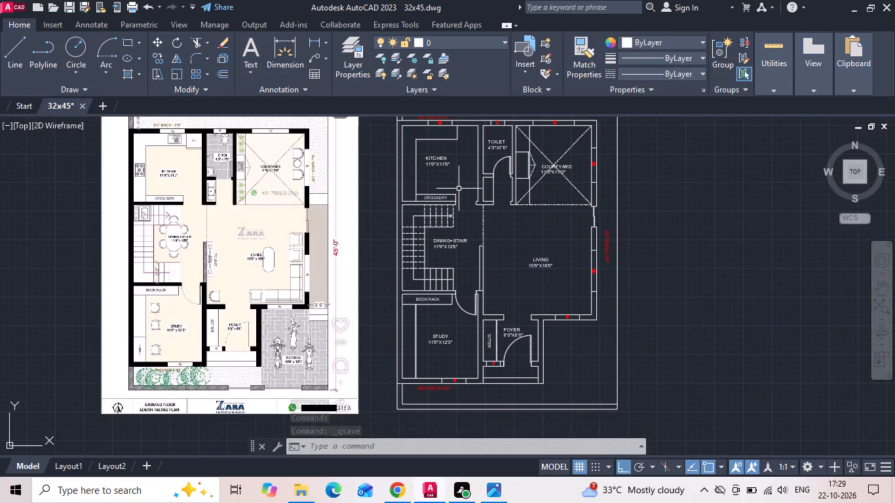
pyautogui.moveTo(451, 347); pyautogui.dragTo(465, 265, button='middle')
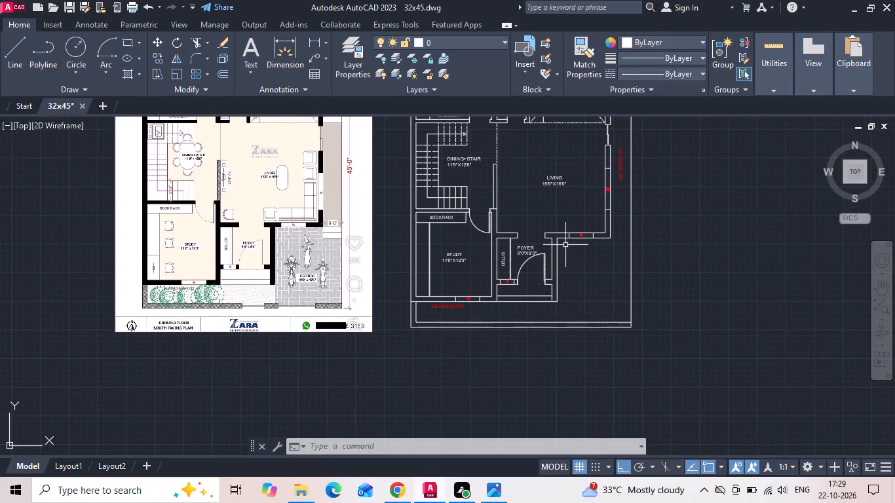
pyautogui.click(551, 178)
pyautogui.rightClick(551, 178)
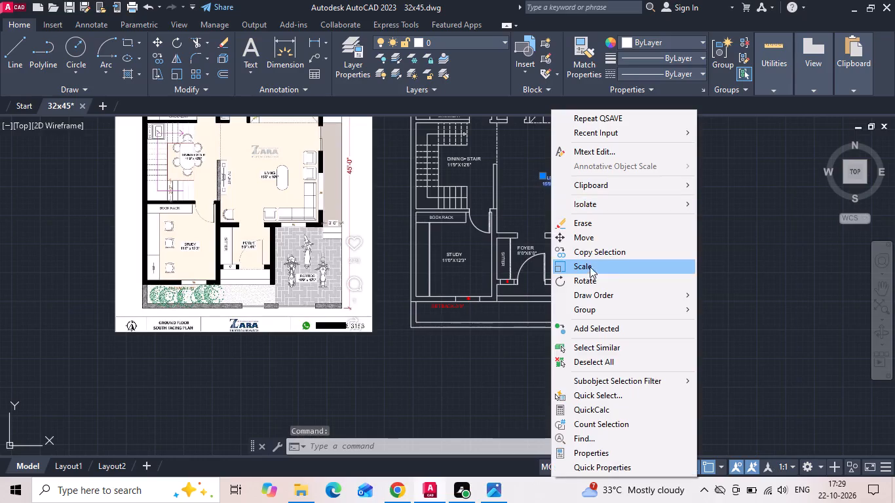
pyautogui.click(592, 257)
pyautogui.moveTo(566, 190); pyautogui.dragTo(567, 206)
pyautogui.scroll(2, 571, 269)
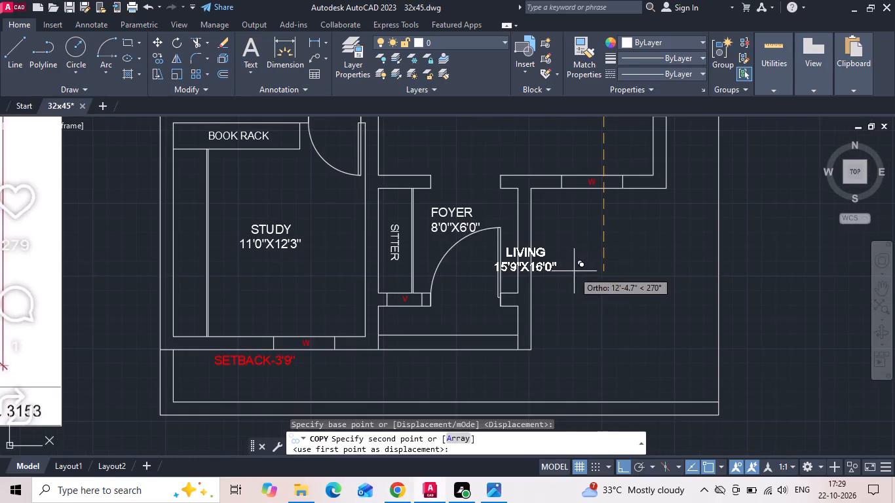
pyautogui.press('F8')
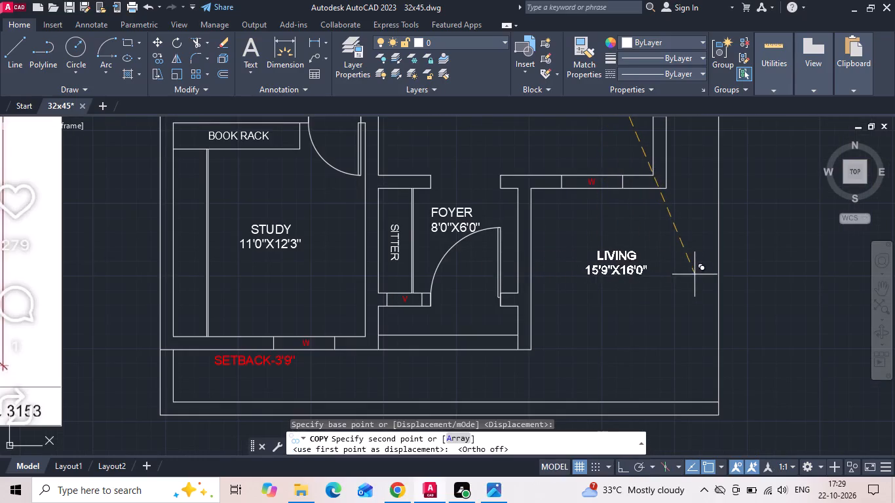
pyautogui.click(693, 267)
pyautogui.press('Escape')
pyautogui.hotkey('ctrl', 's')
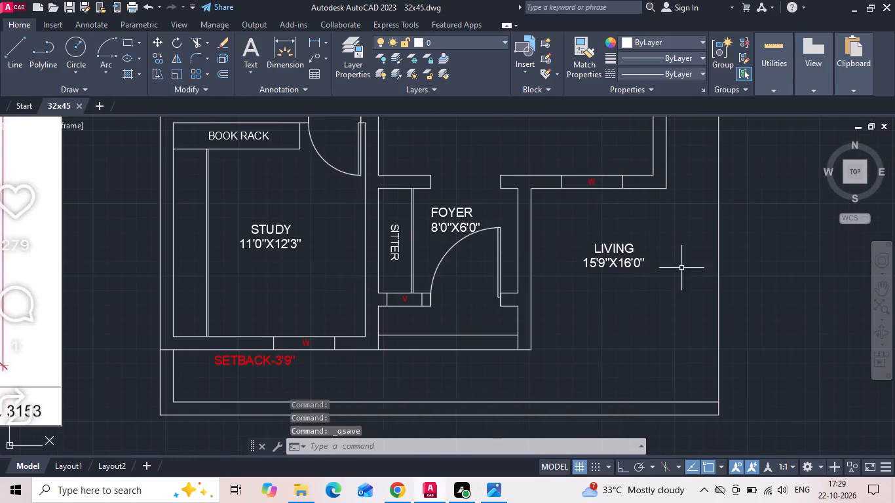
# Replace the room name in the copied label with PORTICO, keeping the size on its own second line.
pyautogui.scroll(-1, 662, 284)
pyautogui.scroll(1, 142, 302)
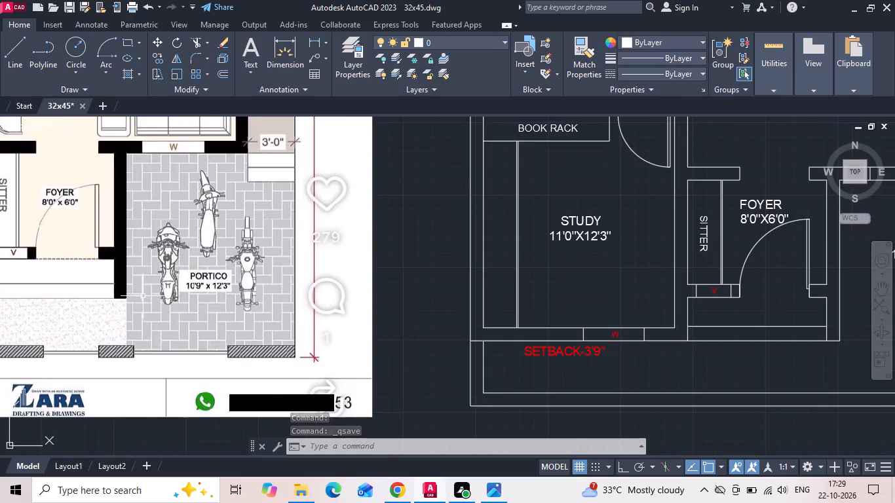
pyautogui.scroll(-1, 138, 301)
pyautogui.moveTo(409, 303); pyautogui.dragTo(337, 293, button='middle')
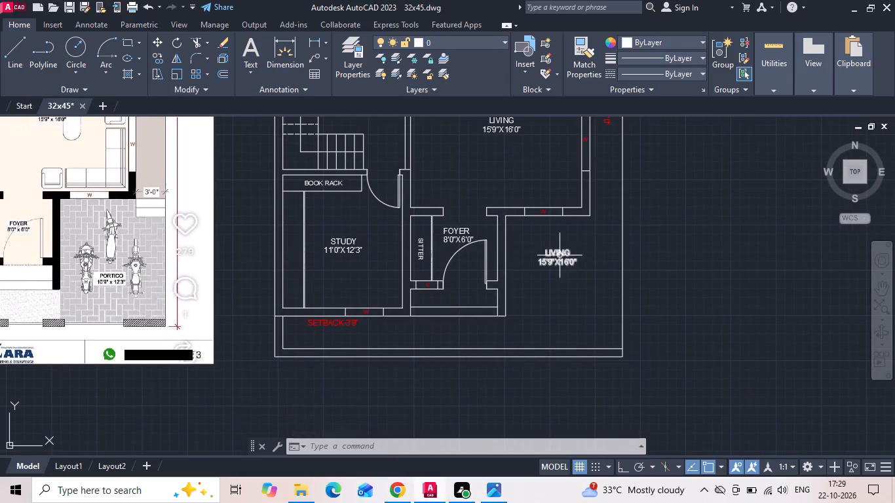
pyautogui.doubleClick(560, 255)
pyautogui.scroll(2, 560, 255)
pyautogui.moveTo(592, 251); pyautogui.dragTo(476, 256)
pyautogui.press('BackSpace')
pyautogui.moveTo(474, 255); pyautogui.dragTo(659, 291, button='middle')
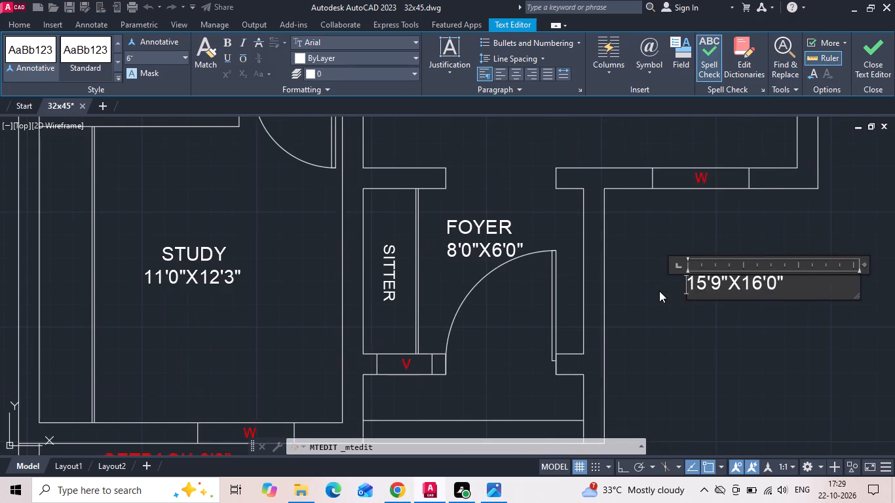
pyautogui.scroll(-1, 659, 291)
pyautogui.moveTo(662, 293); pyautogui.dragTo(746, 302, button='middle')
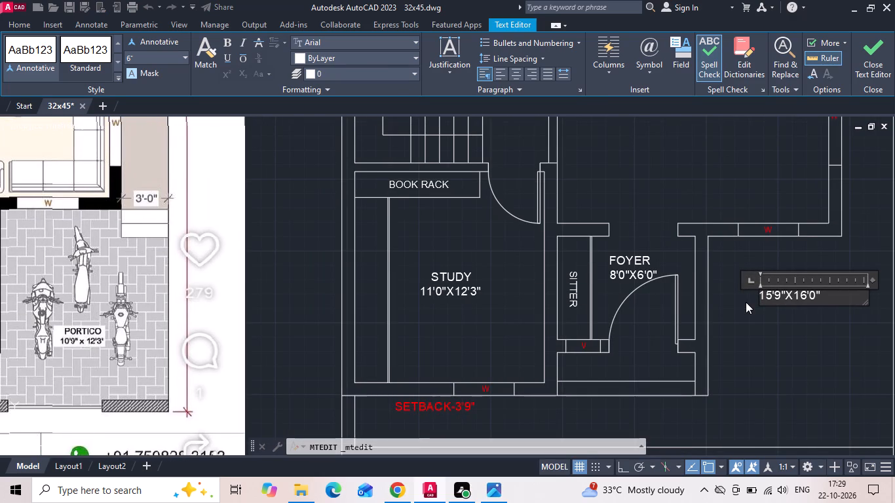
pyautogui.write('PO')
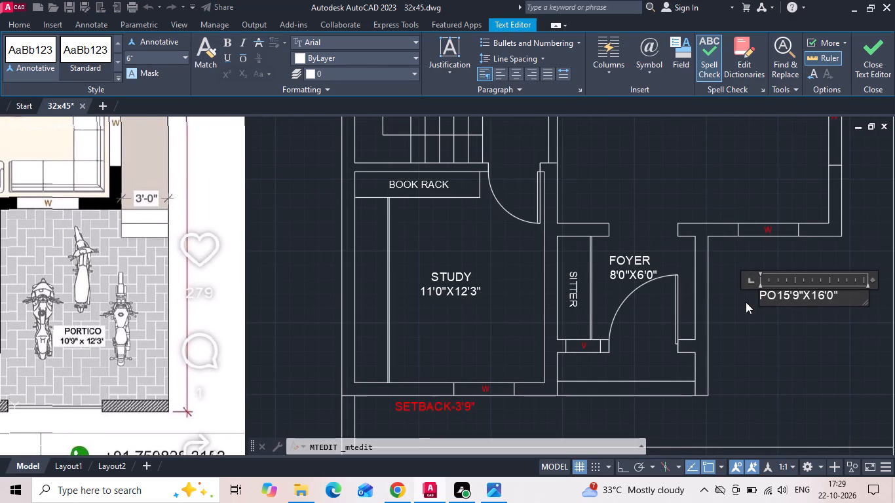
pyautogui.press('r')
pyautogui.press('t')
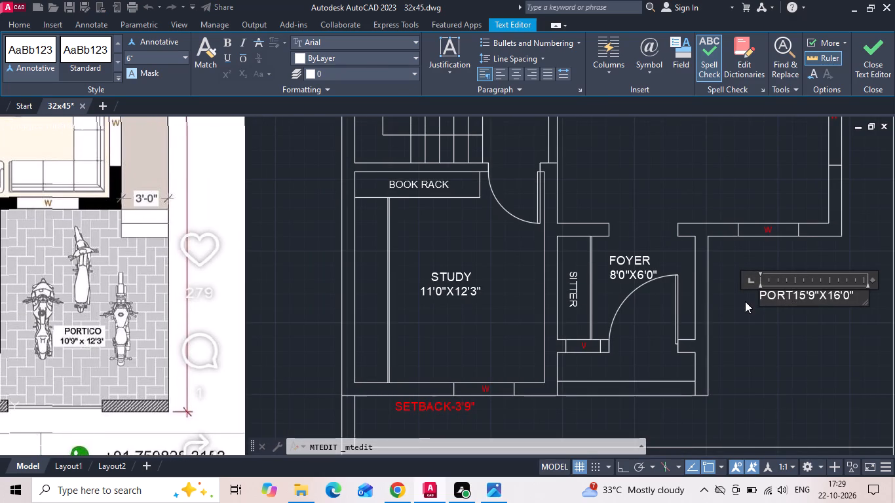
pyautogui.press('i')
pyautogui.write('CO')
pyautogui.press('Return')
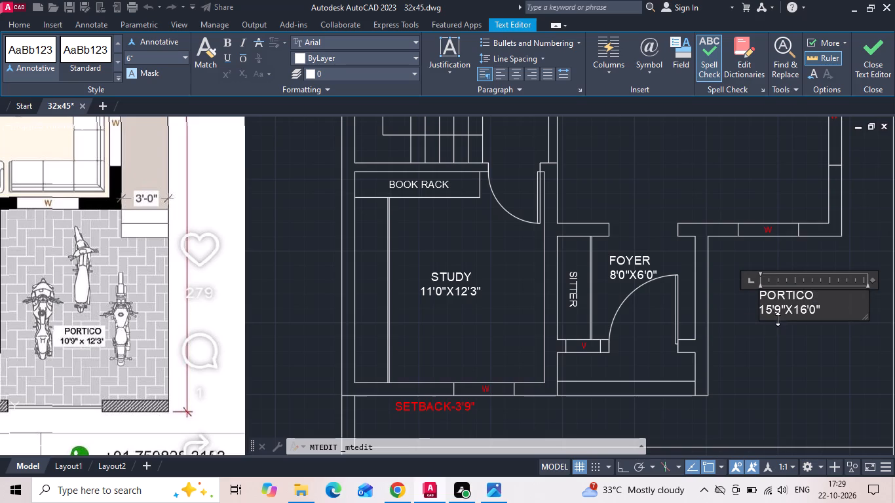
# Change the size line of the PORTICO label to 10'9"X12'3" and save the drawing.
pyautogui.click(774, 310)
pyautogui.press('BackSpace')
pyautogui.press('0')
pyautogui.click(805, 316)
pyautogui.press('BackSpace')
pyautogui.press('2')
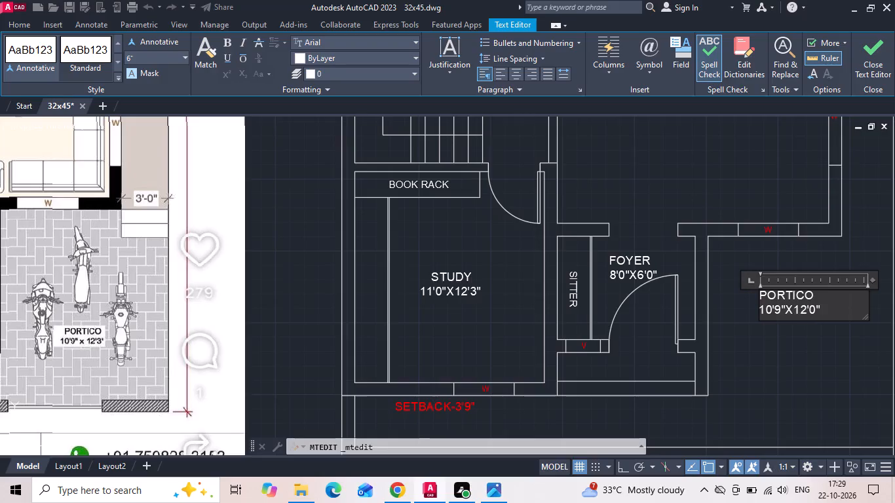
pyautogui.click(816, 310)
pyautogui.press('BackSpace')
pyautogui.press('3')
pyautogui.click(791, 352)
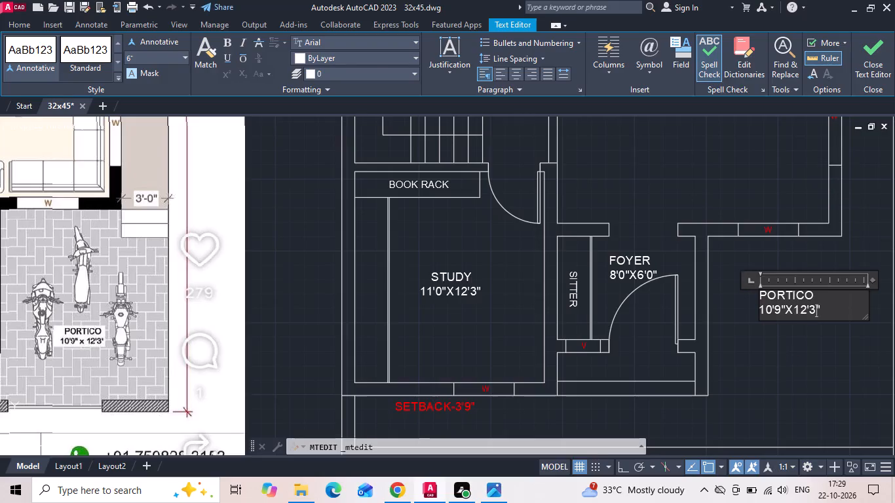
pyautogui.hotkey('ctrl', 's')
pyautogui.hotkey('ctrl', 's')
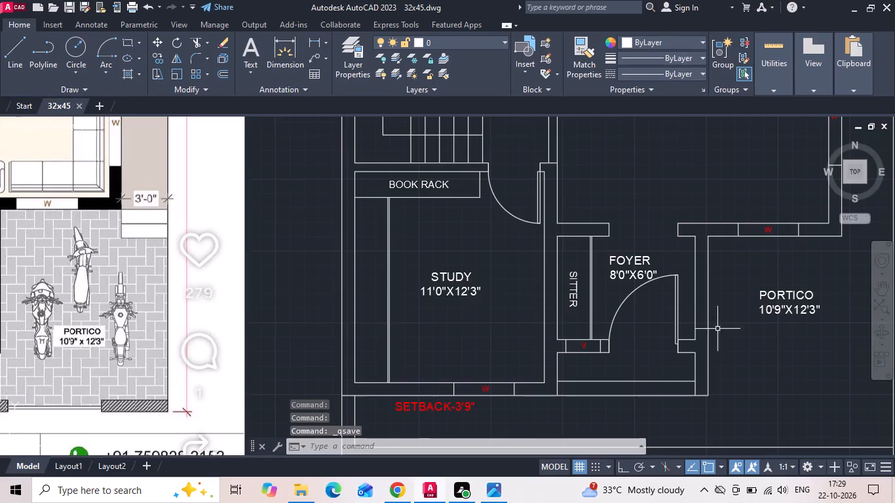
pyautogui.scroll(-1, 569, 290)
pyautogui.hotkey('ctrl', 's')
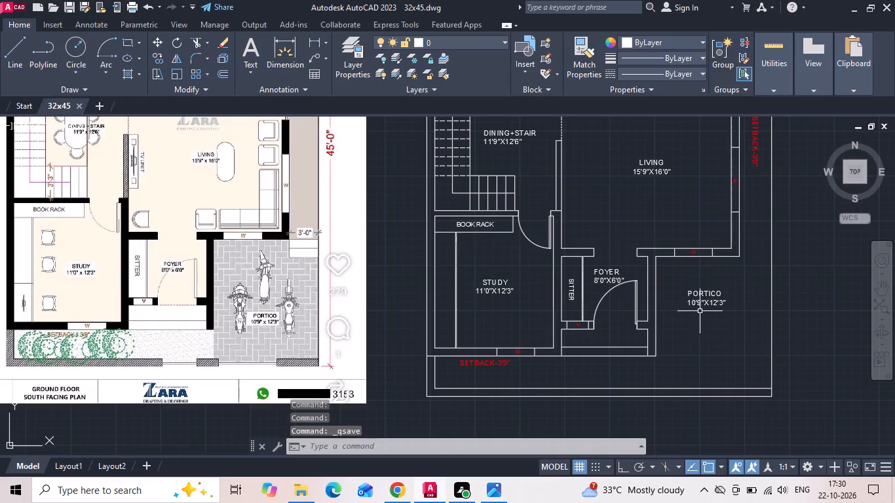
# Move the PORTICO label slightly south within the portico area and save the drawing.
pyautogui.click(701, 305)
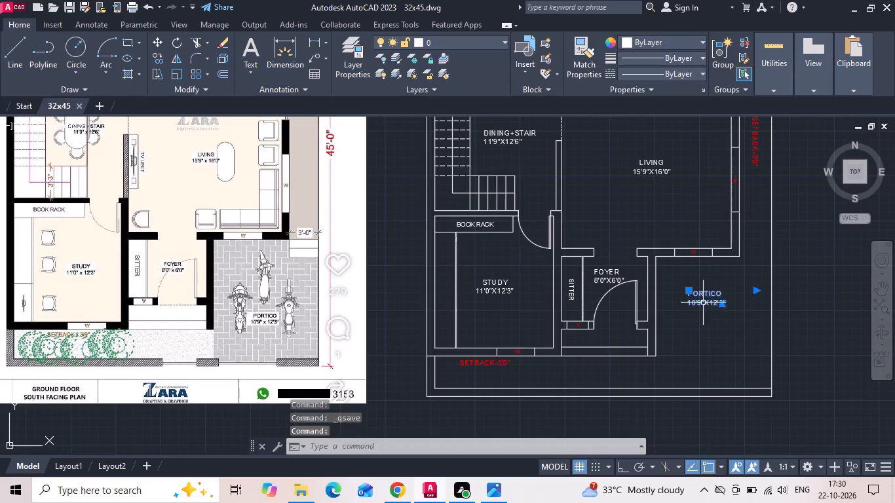
pyautogui.rightClick(703, 303)
pyautogui.click(726, 243)
pyautogui.scroll(2, 725, 303)
pyautogui.moveTo(727, 323); pyautogui.dragTo(729, 330)
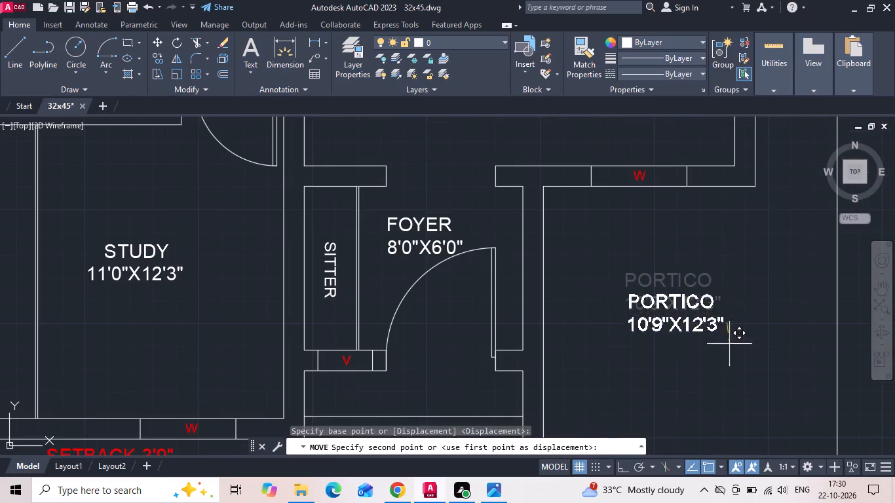
pyautogui.click(734, 364)
pyautogui.scroll(-2, 784, 343)
pyautogui.hotkey('ctrl', 's')
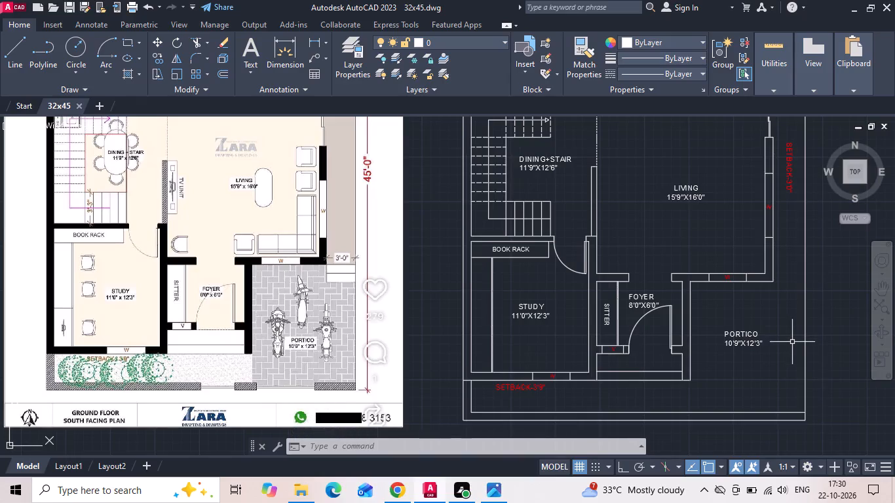
# Save the drawing.
pyautogui.hotkey('ctrl', 's')
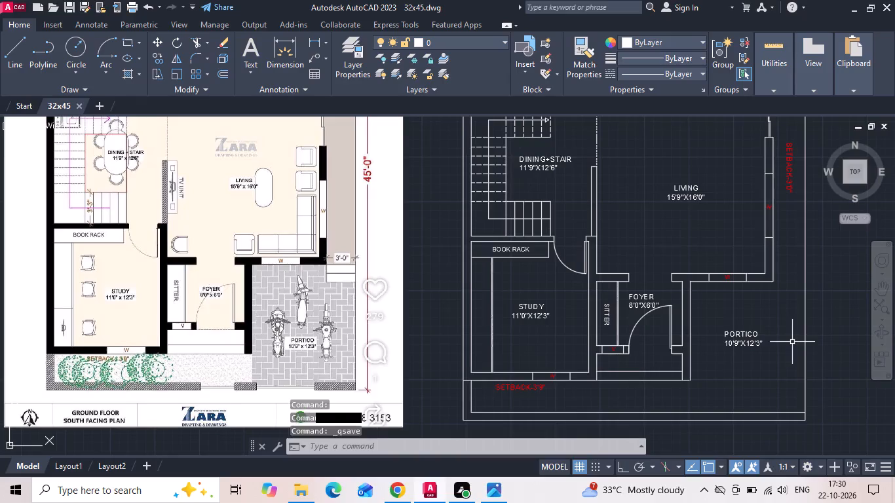
# Draw a horizontal line from the living room's southeast outer wall corner to the east boundary line, with ortho on.
pyautogui.scroll(-1, 793, 331)
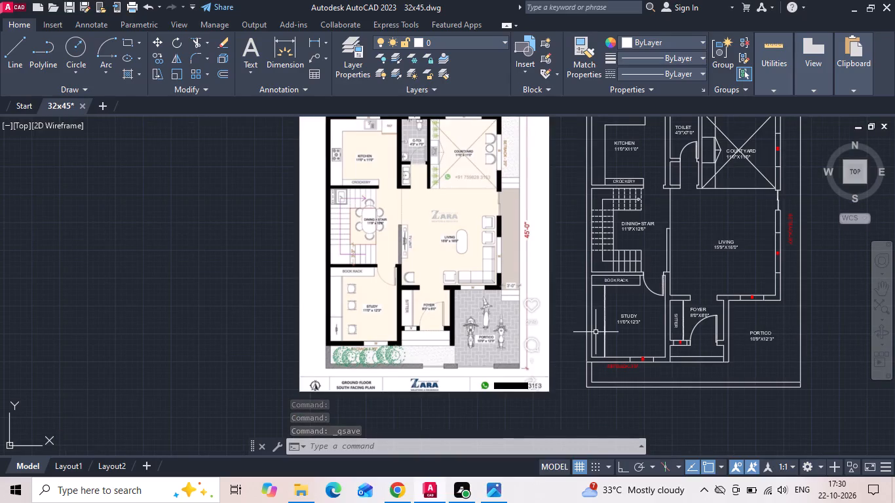
pyautogui.scroll(1, 782, 284)
pyautogui.moveTo(789, 313); pyautogui.dragTo(703, 306, button='middle')
pyautogui.scroll(1, 772, 312)
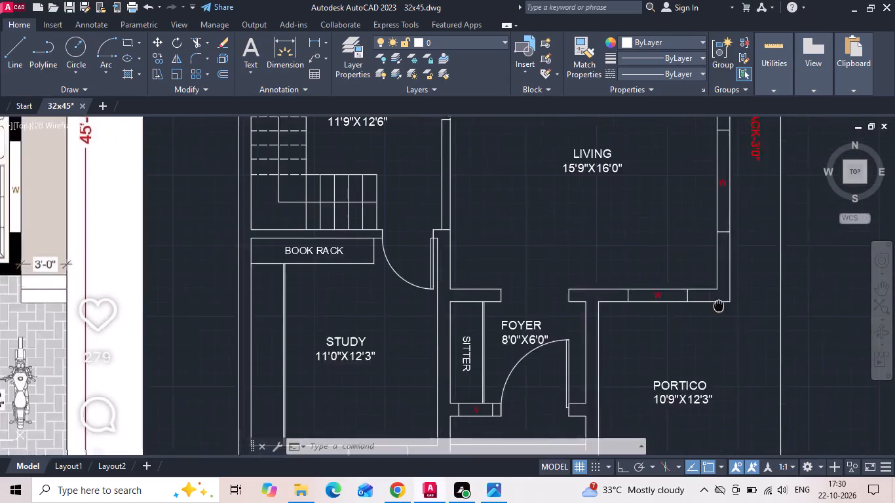
pyautogui.moveTo(703, 306); pyautogui.dragTo(696, 306, button='middle')
pyautogui.write('L')
pyautogui.press('space')
pyautogui.scroll(1, 685, 301)
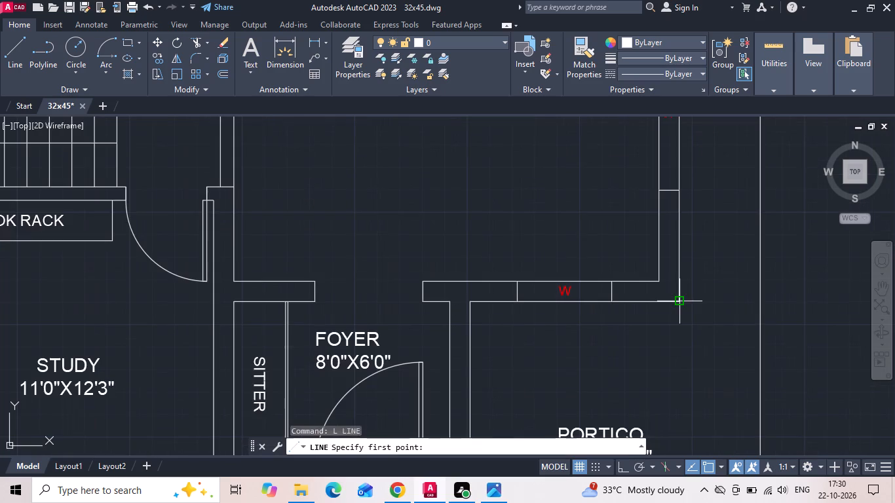
pyautogui.click(683, 298)
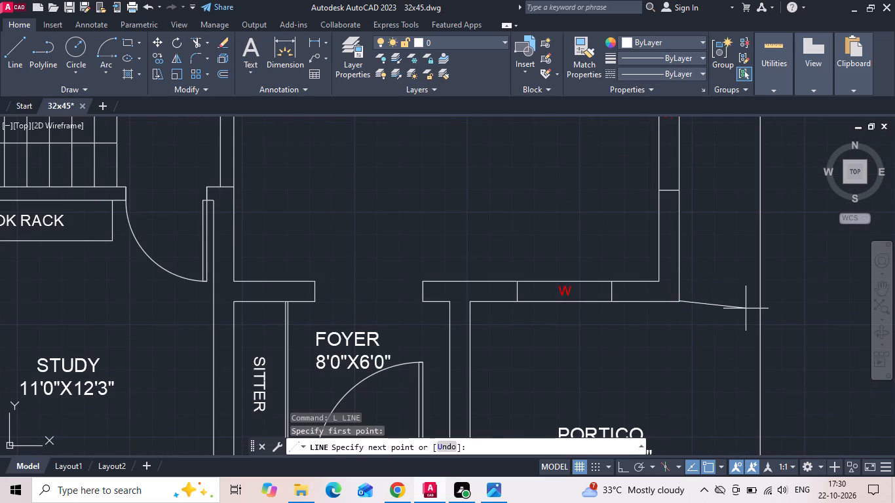
pyautogui.press('F8')
pyautogui.click(761, 299)
pyautogui.press('Escape')
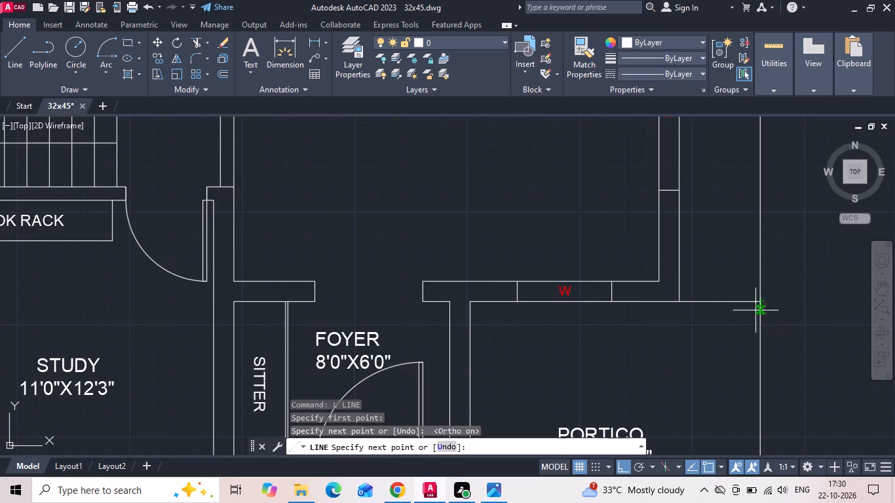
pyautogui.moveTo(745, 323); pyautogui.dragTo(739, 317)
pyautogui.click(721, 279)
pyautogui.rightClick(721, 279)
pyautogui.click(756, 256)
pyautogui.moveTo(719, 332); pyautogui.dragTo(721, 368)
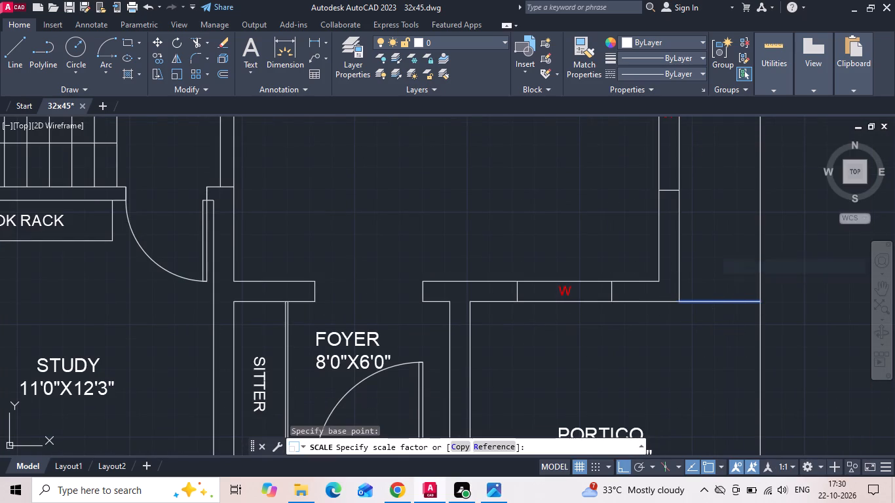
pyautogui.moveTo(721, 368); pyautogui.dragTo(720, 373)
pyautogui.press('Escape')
# Copy the new horizontal line southward at distances of 10 and 20 inches to form the portico's side steps.
pyautogui.moveTo(725, 342); pyautogui.dragTo(717, 308)
pyautogui.click(713, 282)
pyautogui.rightClick(713, 282)
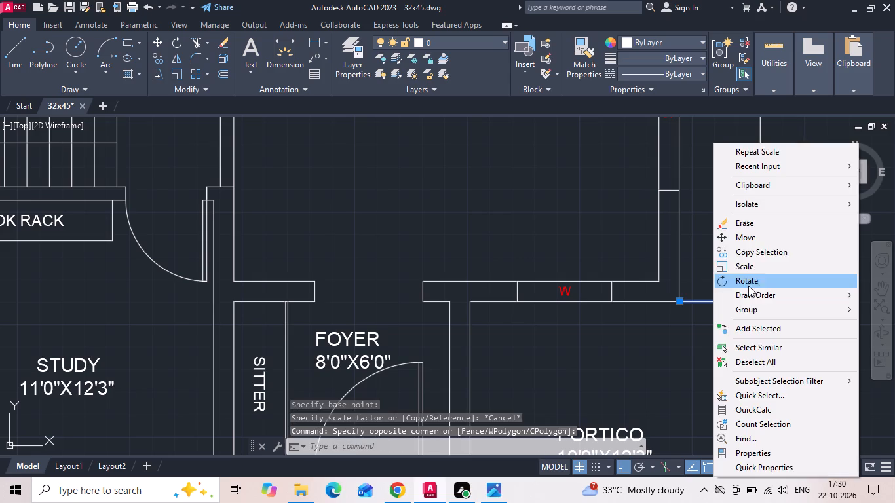
pyautogui.click(762, 255)
pyautogui.moveTo(717, 257); pyautogui.dragTo(719, 312)
pyautogui.press('1')
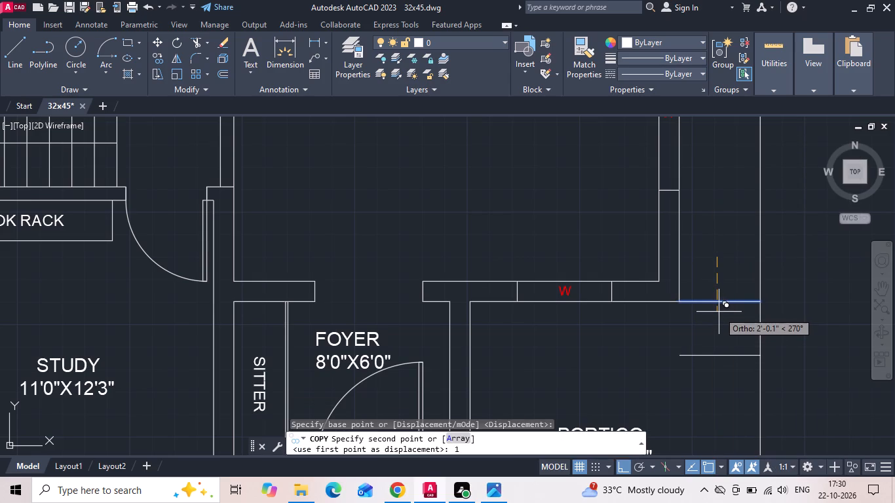
pyautogui.write('0 20')
pyautogui.press('space')
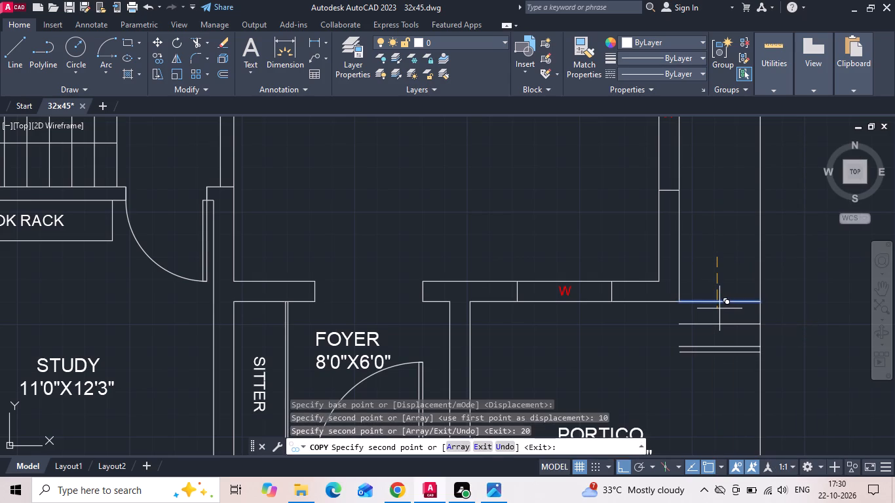
pyautogui.press('Escape')
# Extend the living room's outer east wall line south to the lowest step line to close the steps, and save the drawing.
pyautogui.write('EX')
pyautogui.press('space')
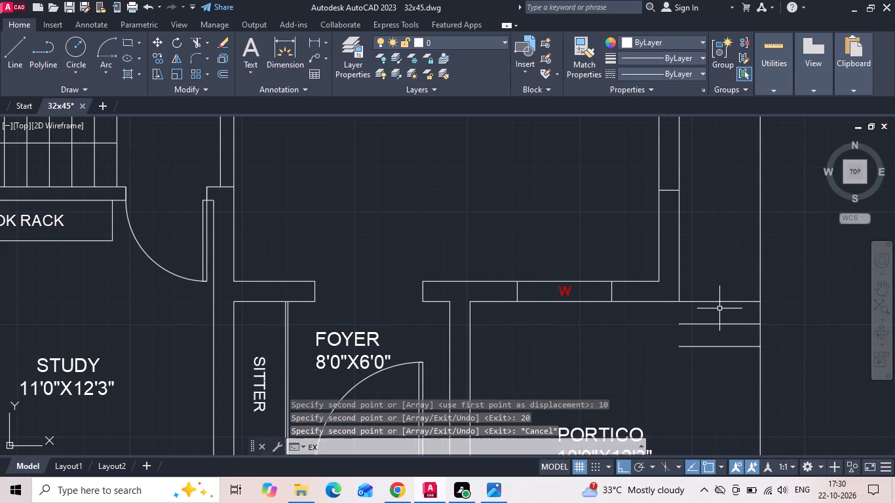
pyautogui.click(700, 299)
pyautogui.click(669, 287)
pyautogui.moveTo(680, 318); pyautogui.dragTo(709, 312)
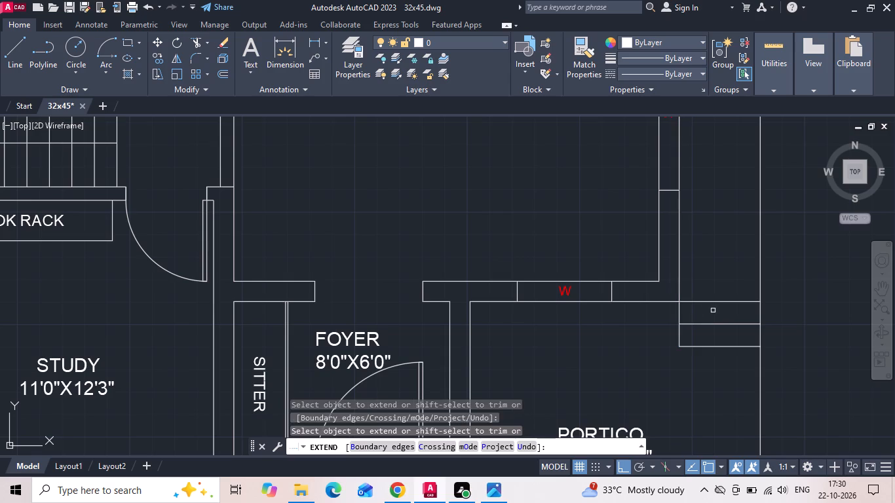
pyautogui.press('Escape')
pyautogui.hotkey('ctrl', 's')
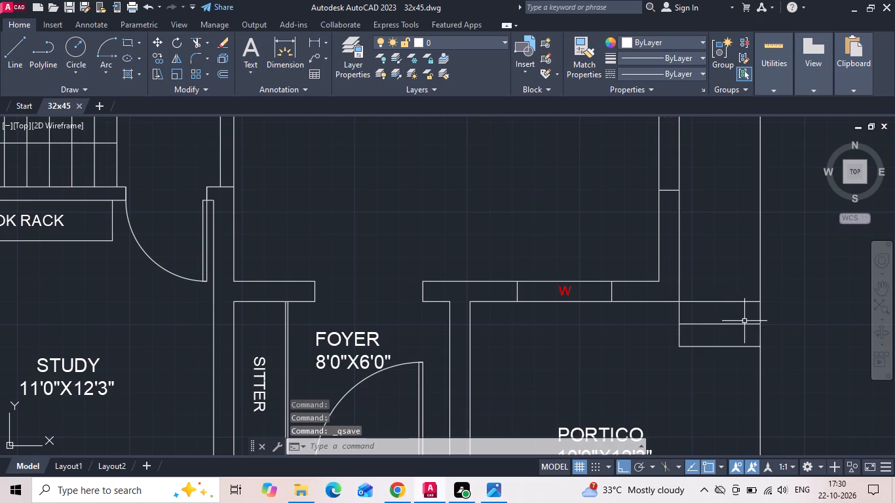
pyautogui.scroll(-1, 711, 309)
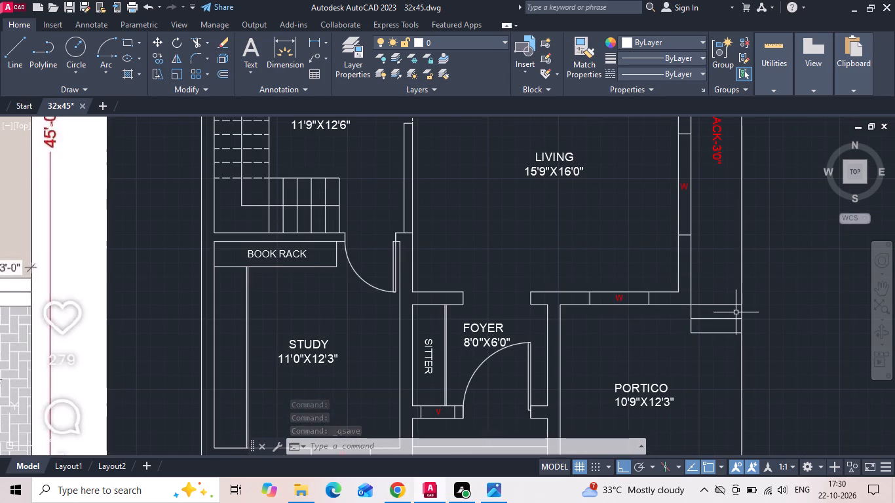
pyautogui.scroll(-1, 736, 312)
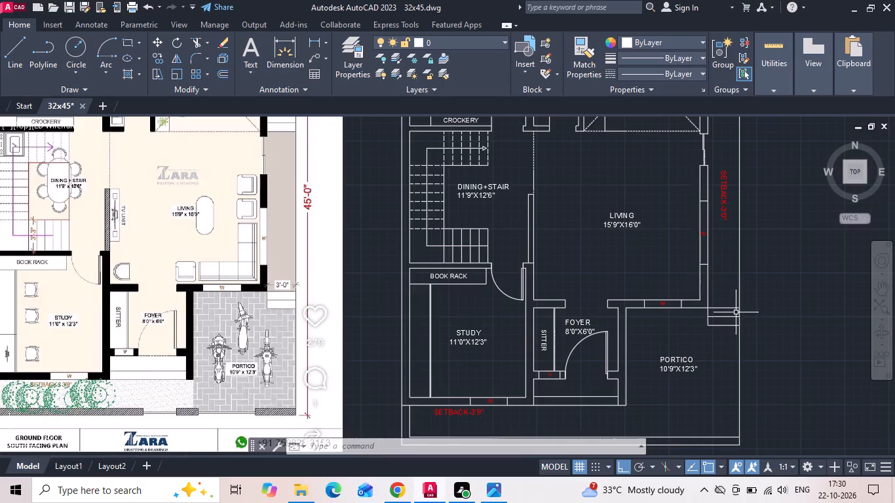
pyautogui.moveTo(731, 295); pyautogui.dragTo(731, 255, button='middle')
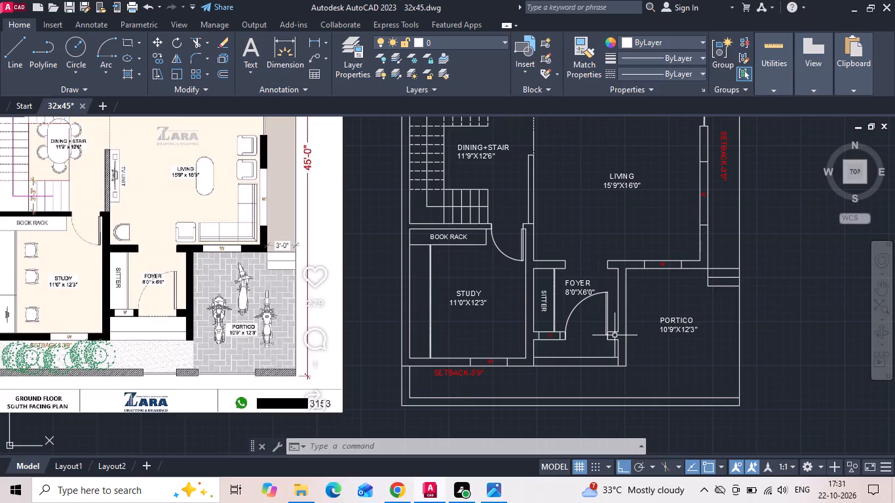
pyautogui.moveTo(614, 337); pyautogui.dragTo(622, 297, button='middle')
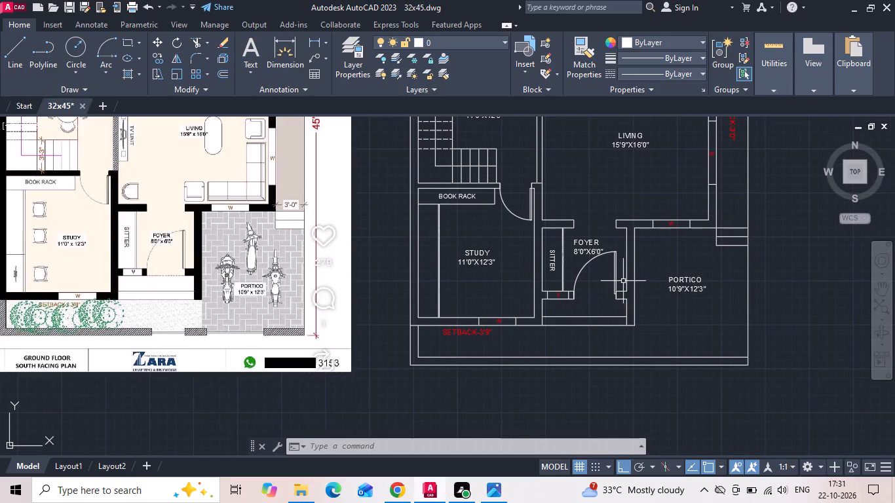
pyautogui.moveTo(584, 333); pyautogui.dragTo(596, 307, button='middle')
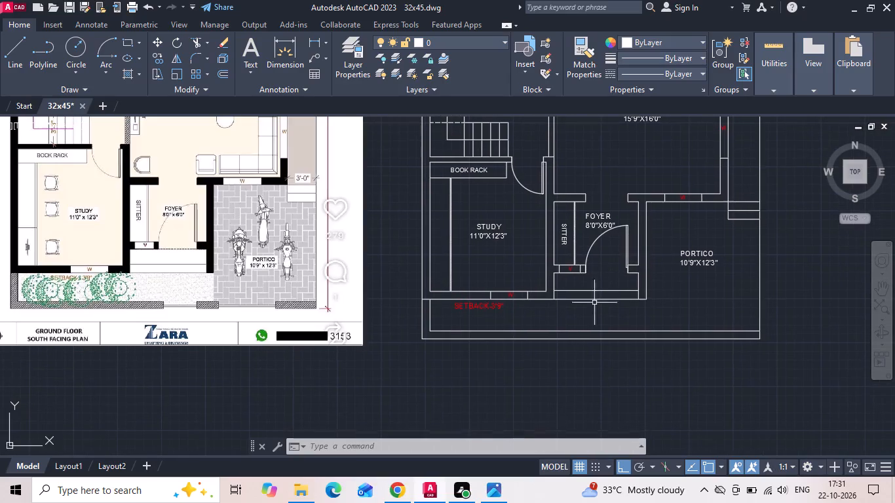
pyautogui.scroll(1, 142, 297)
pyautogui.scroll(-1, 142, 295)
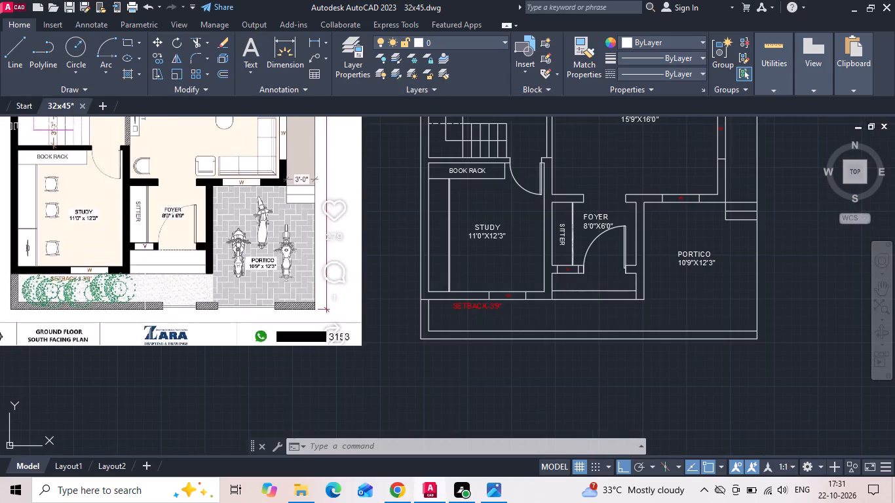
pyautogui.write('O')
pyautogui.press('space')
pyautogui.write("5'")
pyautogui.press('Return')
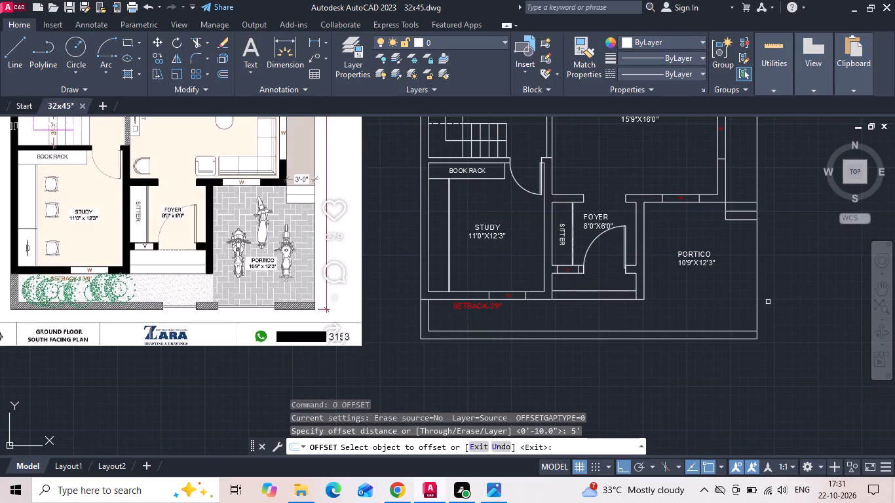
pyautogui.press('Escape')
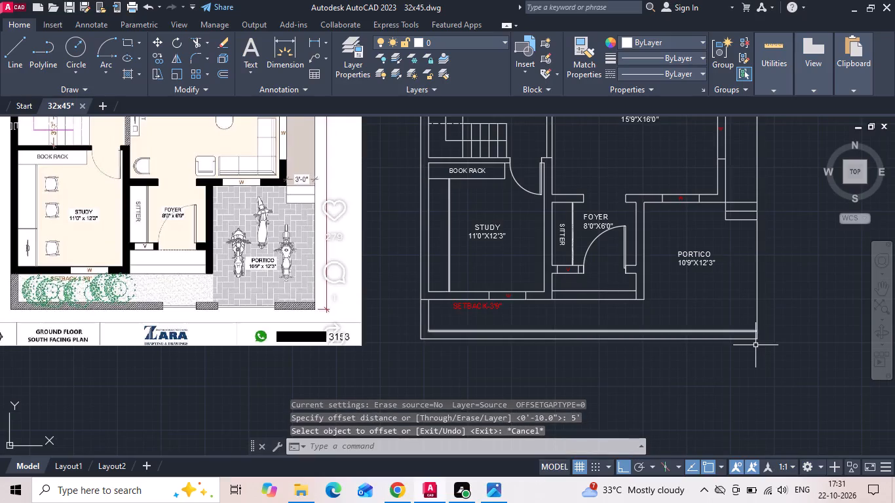
# Draw a 5' line west from the east boundary south of the PORTICO label, continuing about 8'9" south across the front boundary wall.
pyautogui.press('l')
pyautogui.press('space')
pyautogui.click(756, 307)
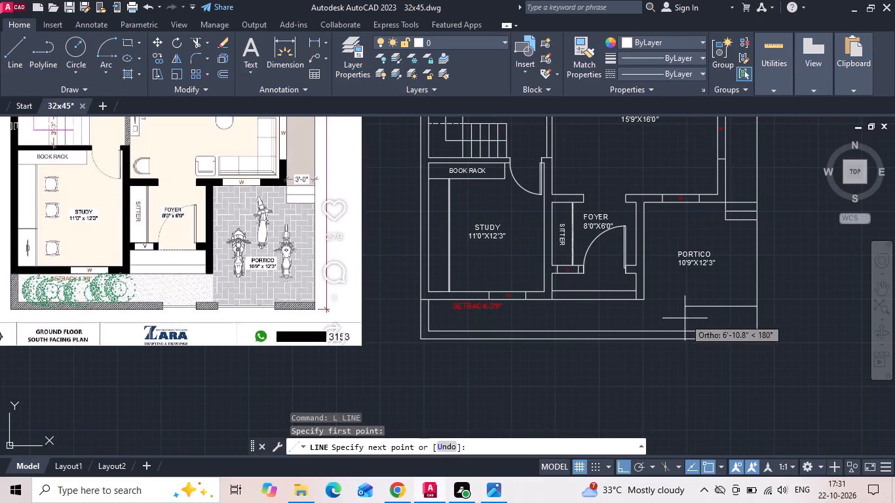
pyautogui.write("5'")
pyautogui.press('Return')
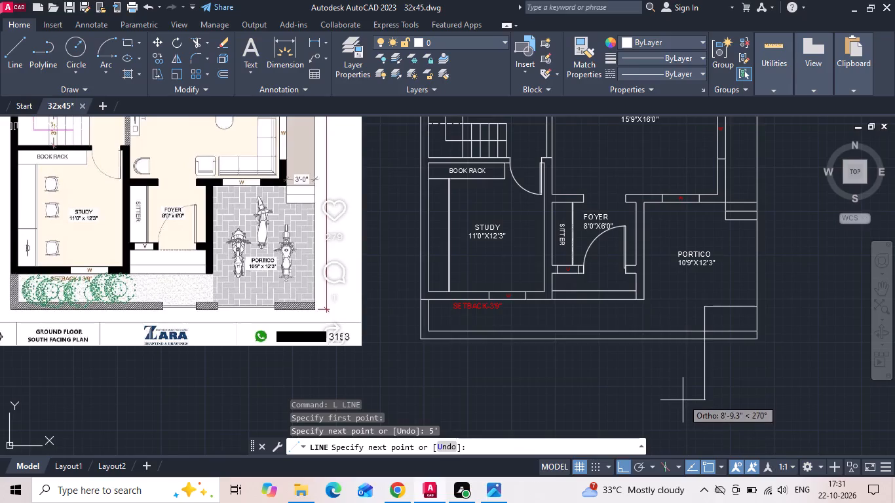
pyautogui.click(682, 400)
pyautogui.press('Escape')
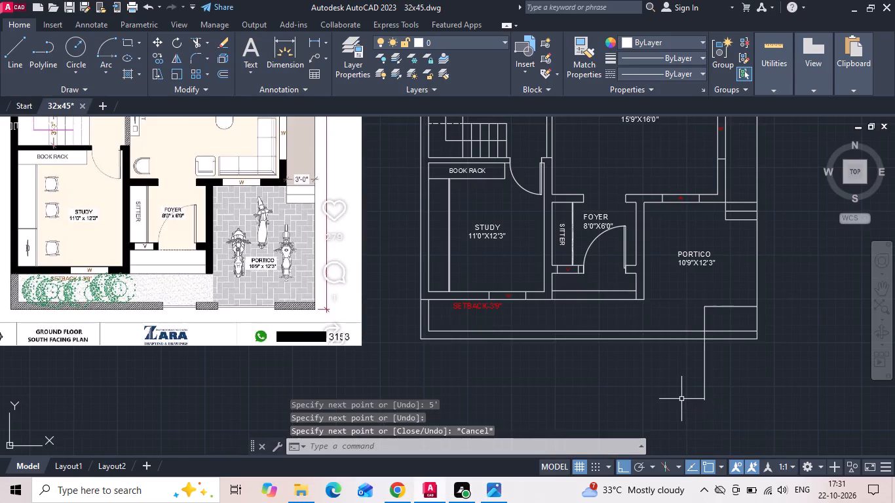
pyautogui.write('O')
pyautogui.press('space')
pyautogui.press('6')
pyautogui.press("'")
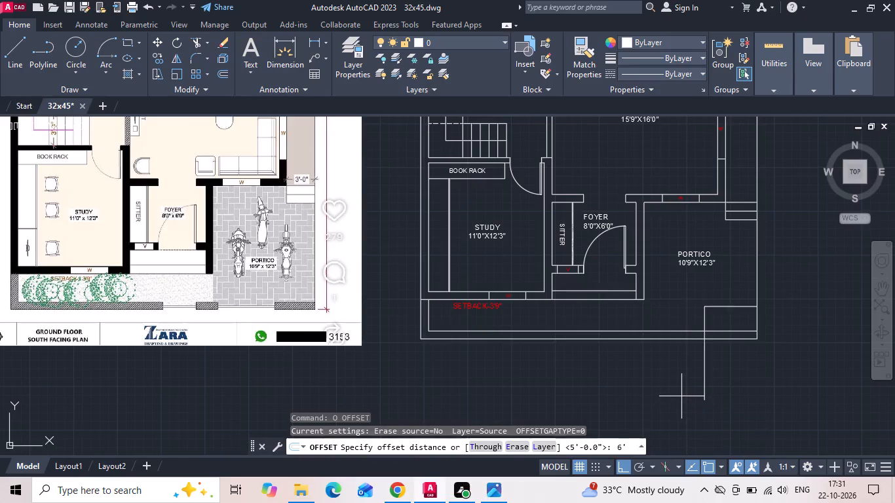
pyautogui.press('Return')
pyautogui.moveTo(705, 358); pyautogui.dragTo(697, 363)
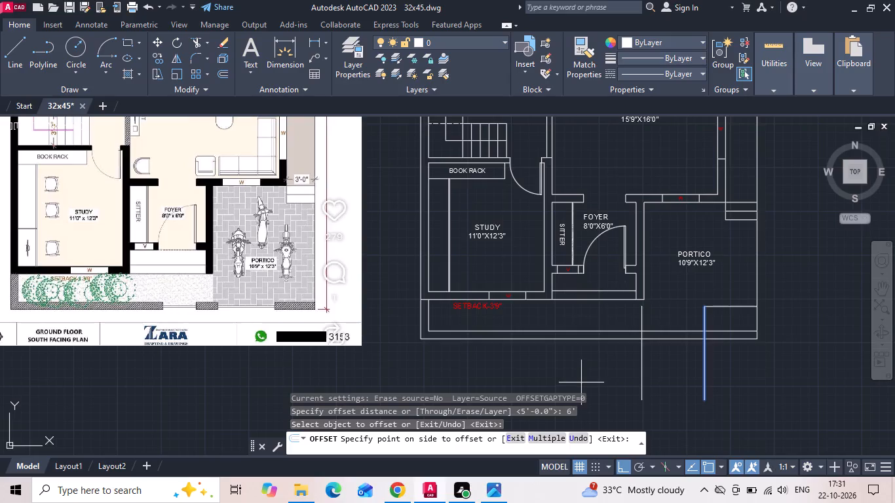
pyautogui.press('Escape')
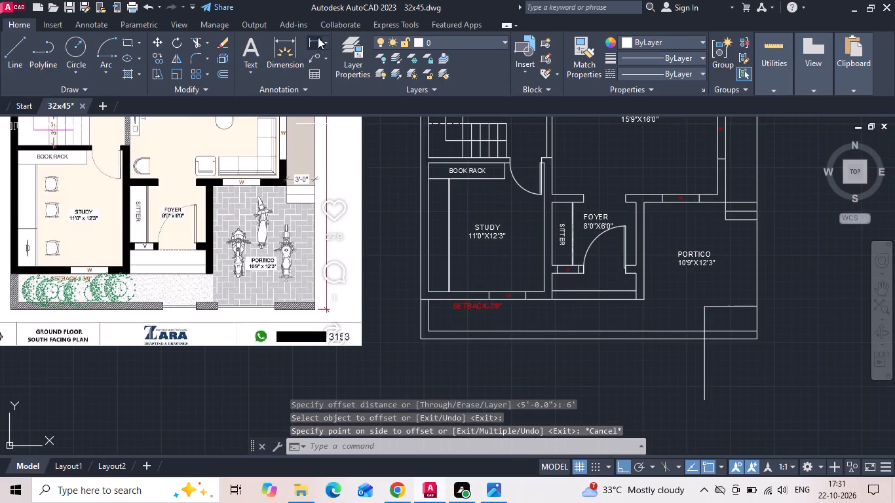
# Measure the width of the portico gate opening in the reference image's front boundary wall.
pyautogui.click(318, 37)
pyautogui.moveTo(149, 258); pyautogui.dragTo(241, 240, button='middle')
pyautogui.scroll(1, 242, 240)
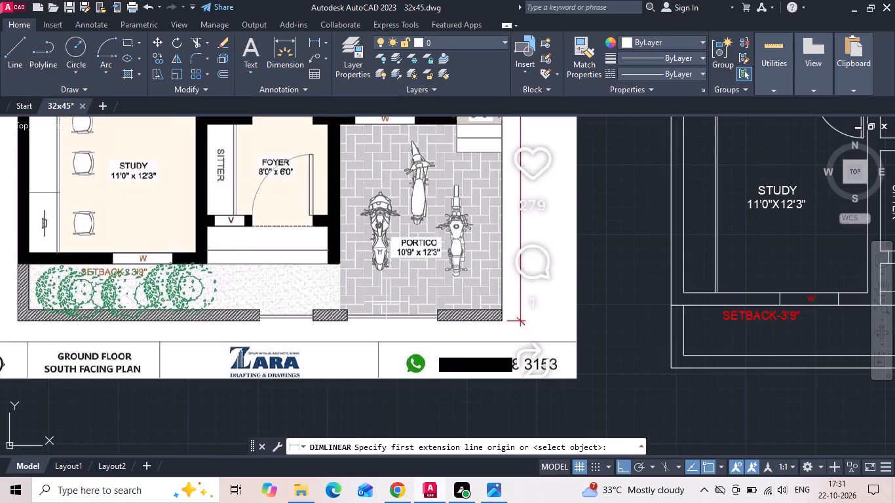
pyautogui.scroll(1, 438, 319)
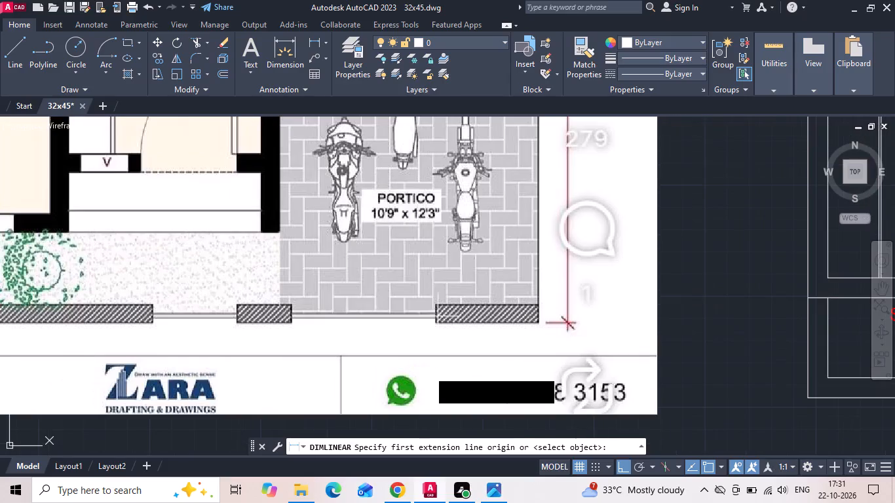
pyautogui.click(436, 306)
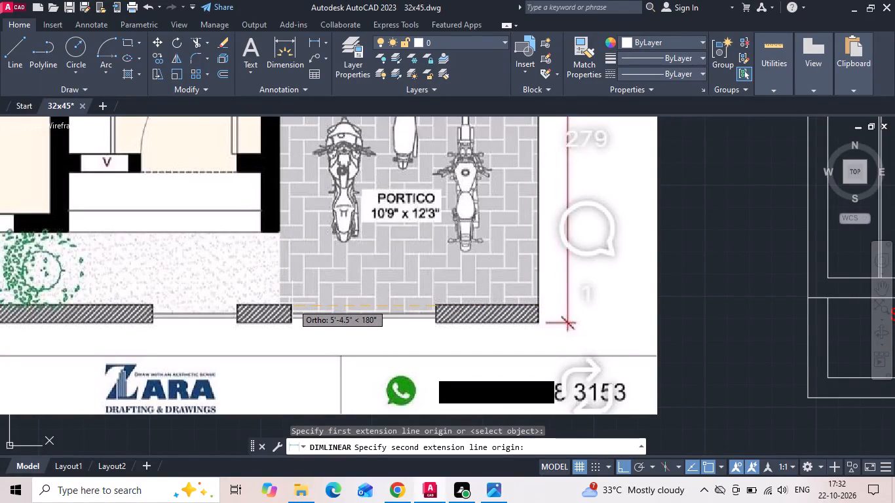
pyautogui.press('Escape')
# Move the vertical line crossing the front boundary wall 12 inches east.
pyautogui.scroll(-3, 246, 305)
pyautogui.scroll(3, 596, 327)
pyautogui.moveTo(506, 307); pyautogui.dragTo(413, 322)
pyautogui.click(375, 317)
pyautogui.rightClick(375, 317)
pyautogui.click(393, 240)
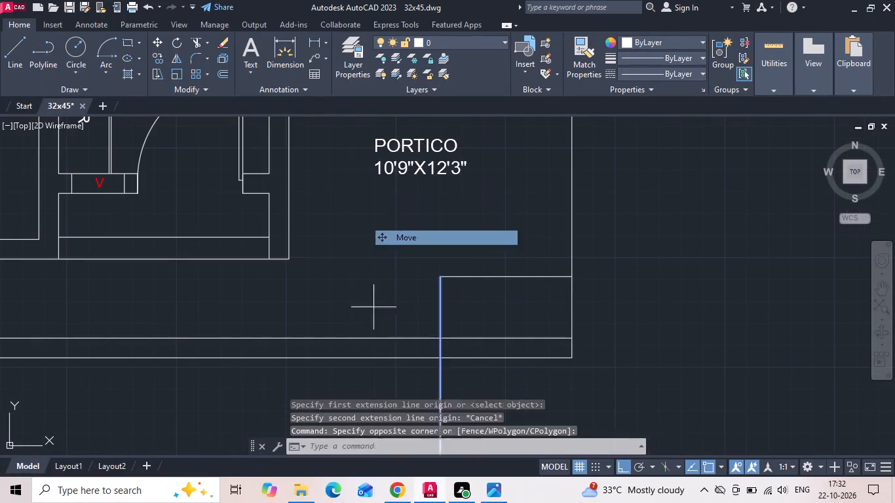
pyautogui.moveTo(375, 267); pyautogui.dragTo(433, 262)
pyautogui.write('12')
pyautogui.press('space')
pyautogui.press('Escape')
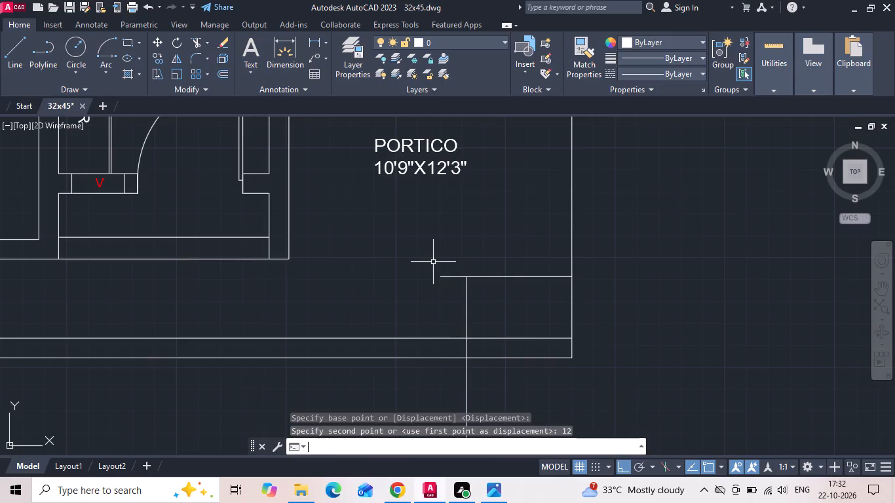
# Offset the vertical line crossing the front boundary wall 5'6" to the west to mark the portico gate opening.
pyautogui.write('O')
pyautogui.press('space')
pyautogui.write("5'6")
pyautogui.press('space')
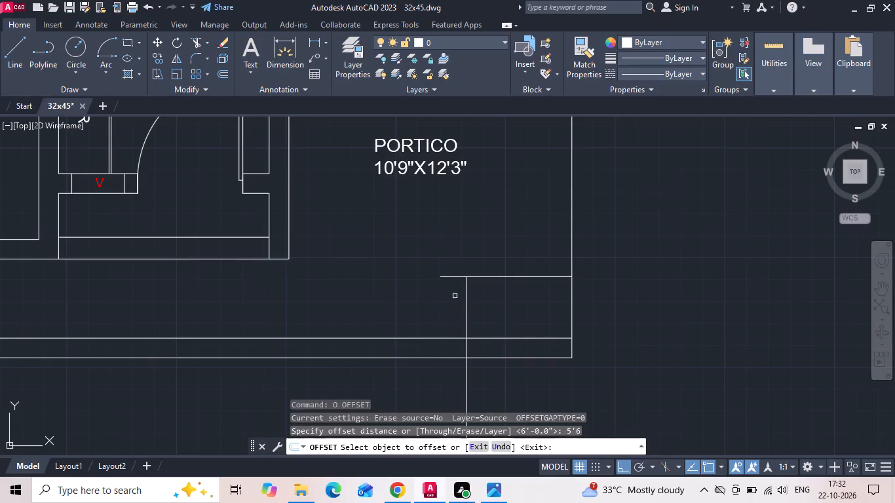
pyautogui.moveTo(467, 303); pyautogui.dragTo(459, 306)
pyautogui.click(383, 314)
pyautogui.scroll(-2, 469, 259)
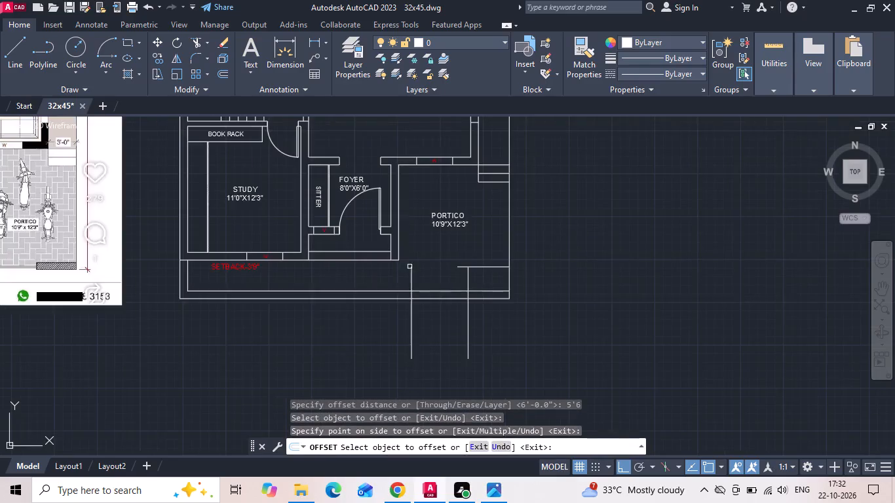
pyautogui.moveTo(406, 268); pyautogui.dragTo(516, 250, button='middle')
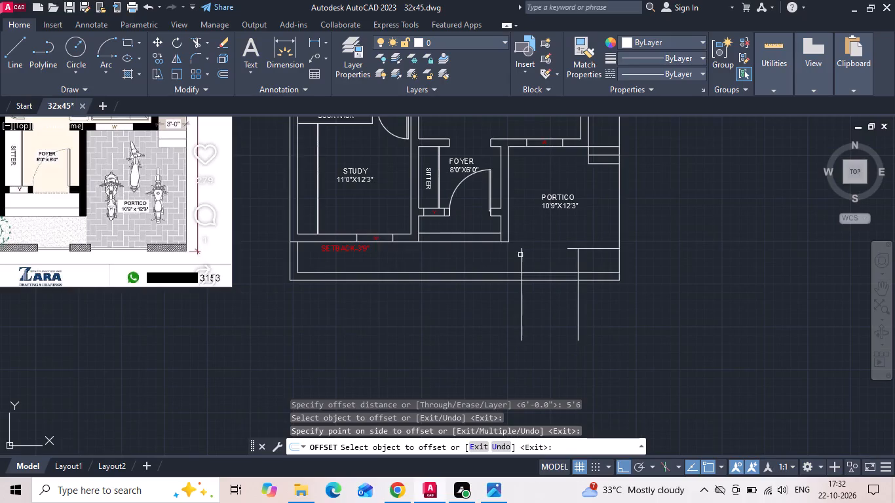
# Trim the two vertical gate lines back to the front boundary wall's thickness and remove the 5' helper line south of the PORTICO label.
pyautogui.press('Escape')
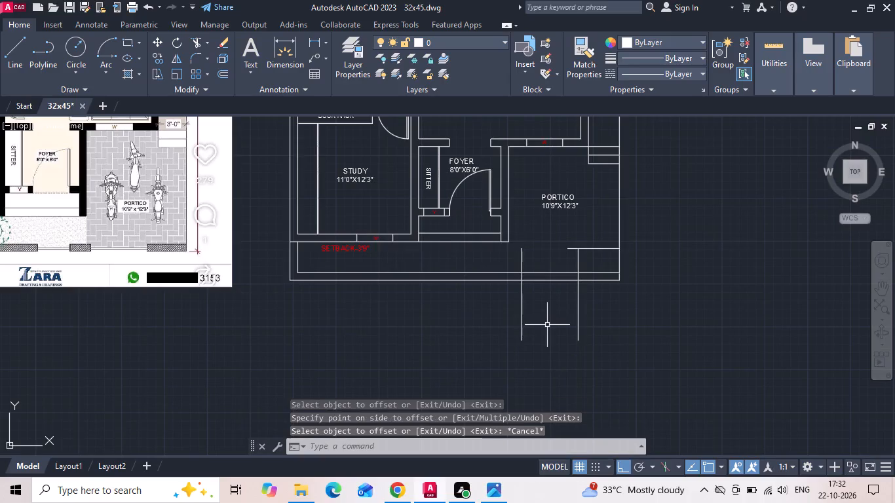
pyautogui.write('TR')
pyautogui.press('space')
pyautogui.press('space')
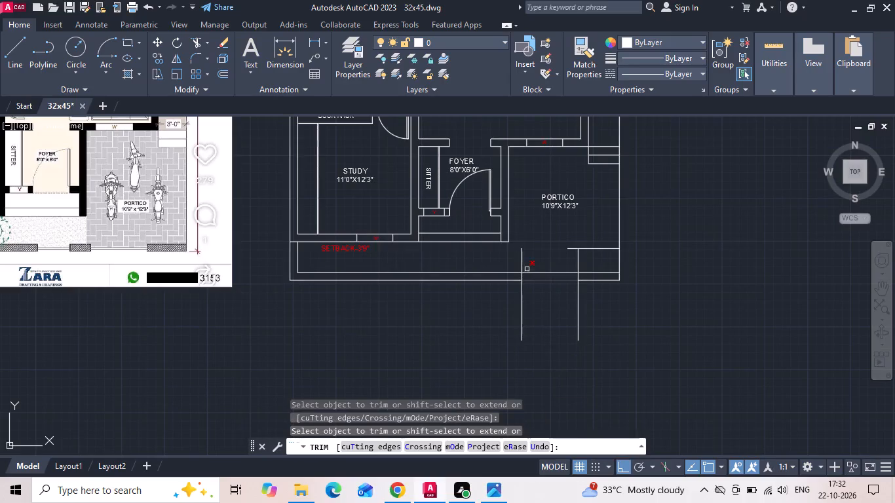
pyautogui.click(518, 266)
pyautogui.click(599, 249)
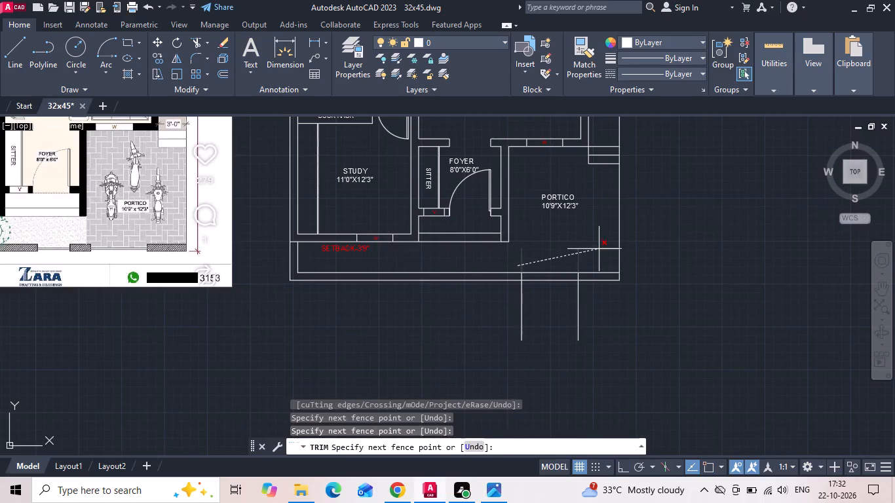
pyautogui.moveTo(585, 318); pyautogui.dragTo(550, 322)
pyautogui.click(498, 323)
pyautogui.click(575, 298)
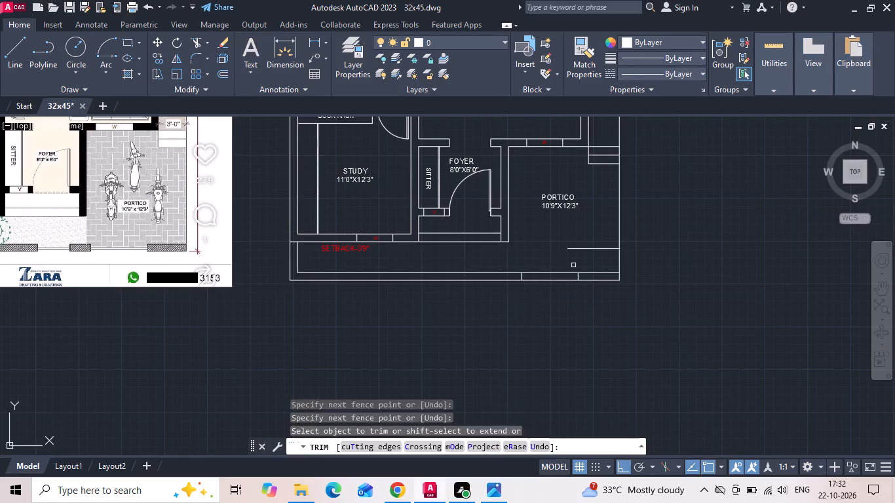
pyautogui.click(583, 249)
# Trim both front boundary wall lines between the two jambs to open the portico gate.
pyautogui.click(547, 280)
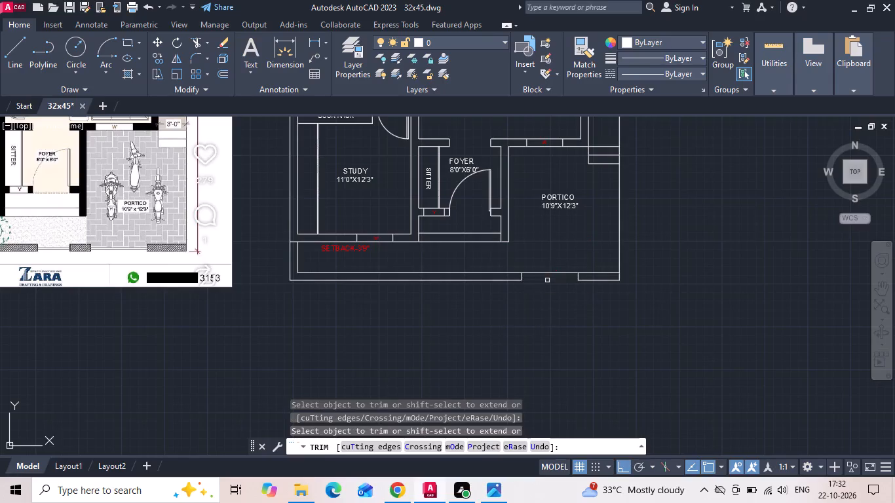
pyautogui.click(546, 270)
pyautogui.click(544, 272)
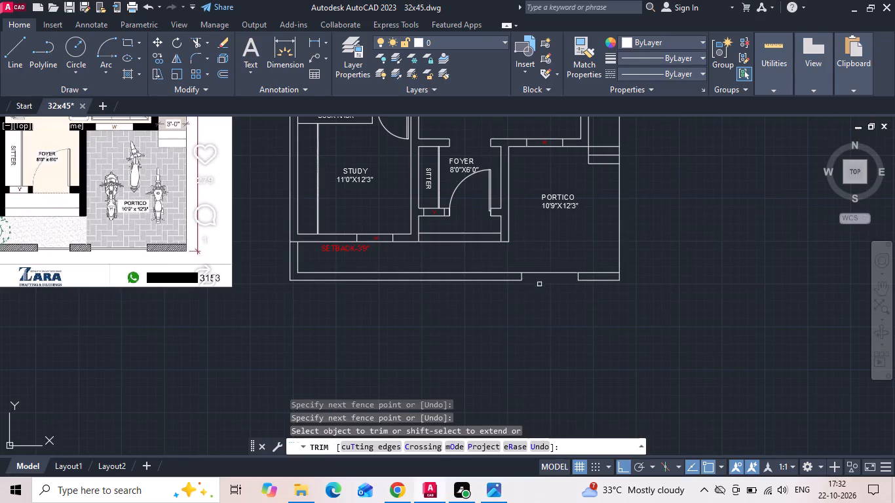
pyautogui.click(541, 272)
pyautogui.press('Escape')
# Copy the portico gate's west jamb line 2' to the west along the front boundary wall.
pyautogui.scroll(2, 531, 285)
pyautogui.click(512, 269)
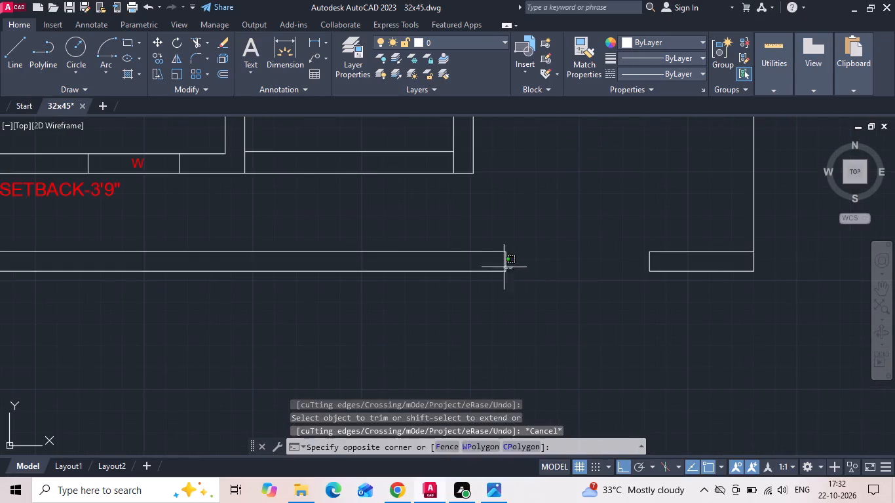
pyautogui.click(480, 262)
pyautogui.rightClick(478, 261)
pyautogui.click(508, 257)
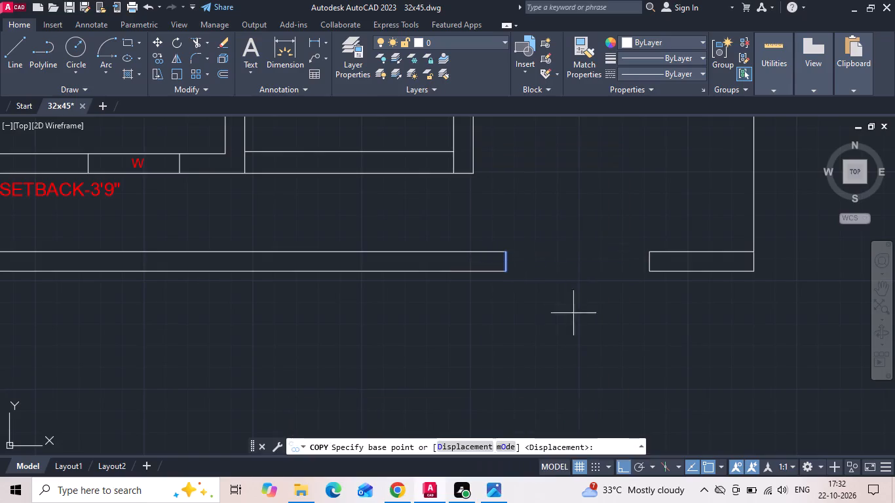
pyautogui.moveTo(577, 320); pyautogui.dragTo(565, 321)
pyautogui.press('2')
pyautogui.press("'")
pyautogui.press('Return')
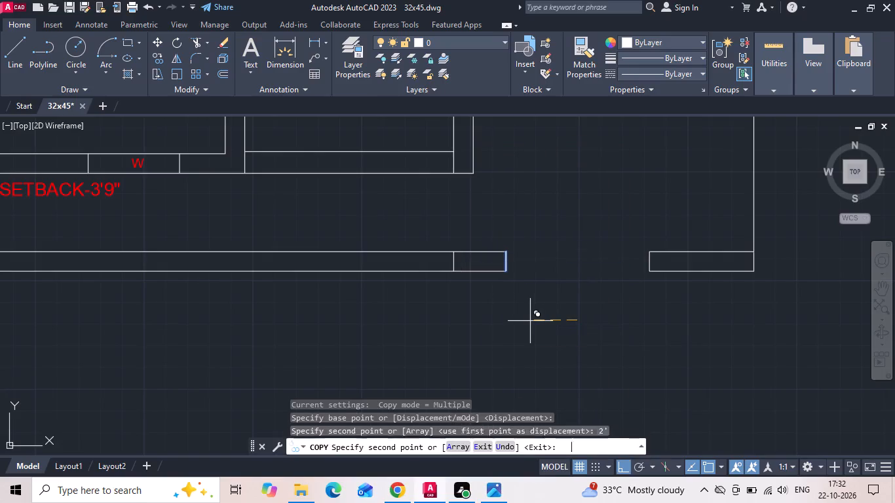
pyautogui.scroll(-2, 529, 320)
pyautogui.press('Escape')
# Move the copied jamb line in the front boundary wall 6" further west.
pyautogui.moveTo(447, 339); pyautogui.dragTo(533, 318, button='middle')
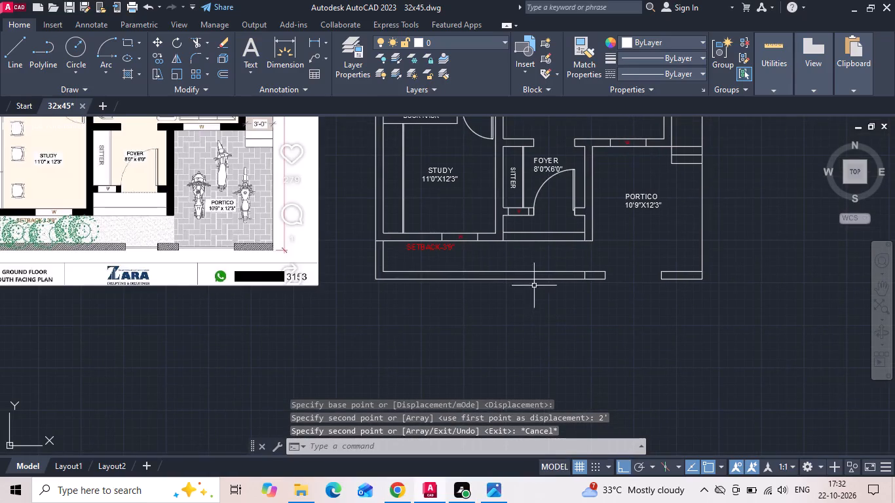
pyautogui.scroll(3, 591, 268)
pyautogui.moveTo(577, 293); pyautogui.dragTo(543, 294)
pyautogui.click(491, 290)
pyautogui.rightClick(497, 261)
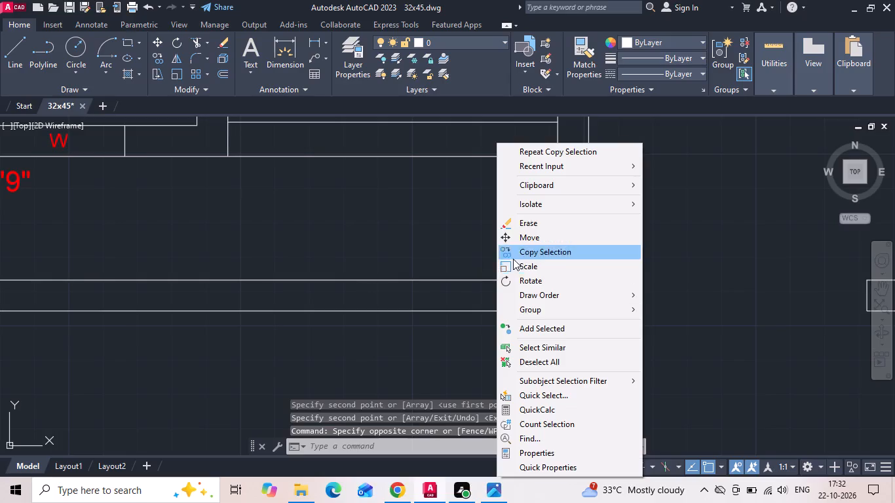
pyautogui.click(539, 242)
pyautogui.moveTo(587, 232); pyautogui.dragTo(539, 241)
pyautogui.write('6')
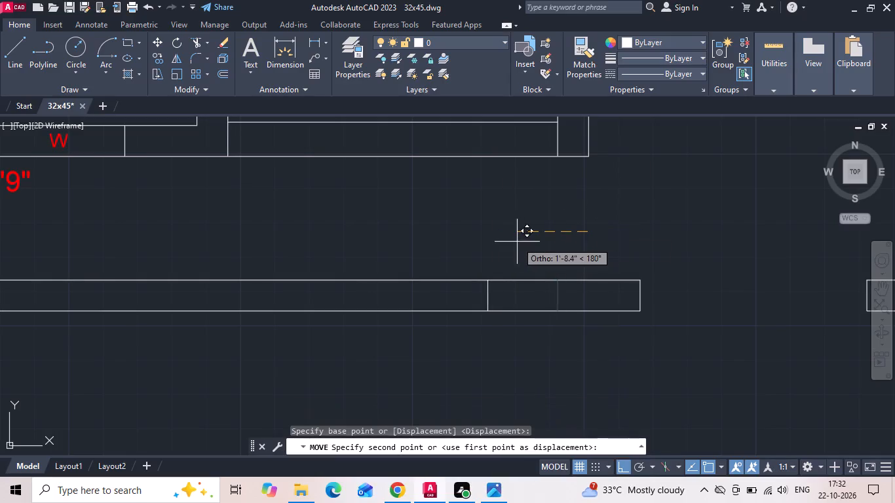
pyautogui.press('space')
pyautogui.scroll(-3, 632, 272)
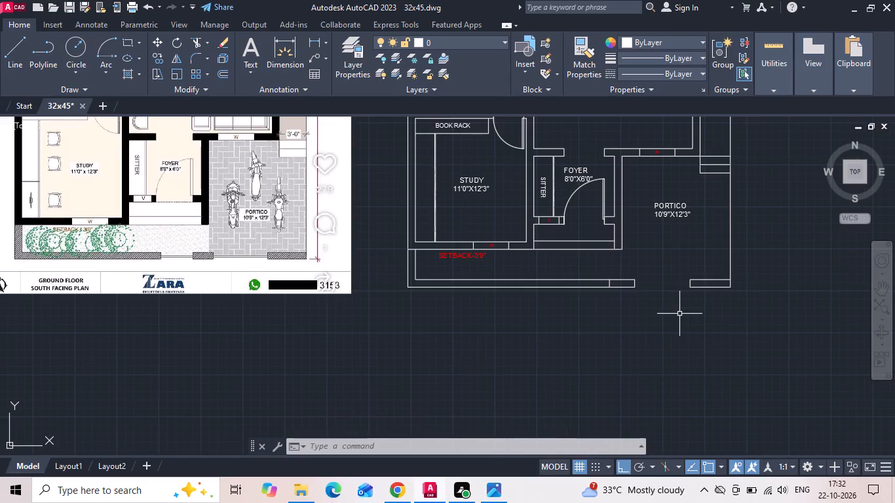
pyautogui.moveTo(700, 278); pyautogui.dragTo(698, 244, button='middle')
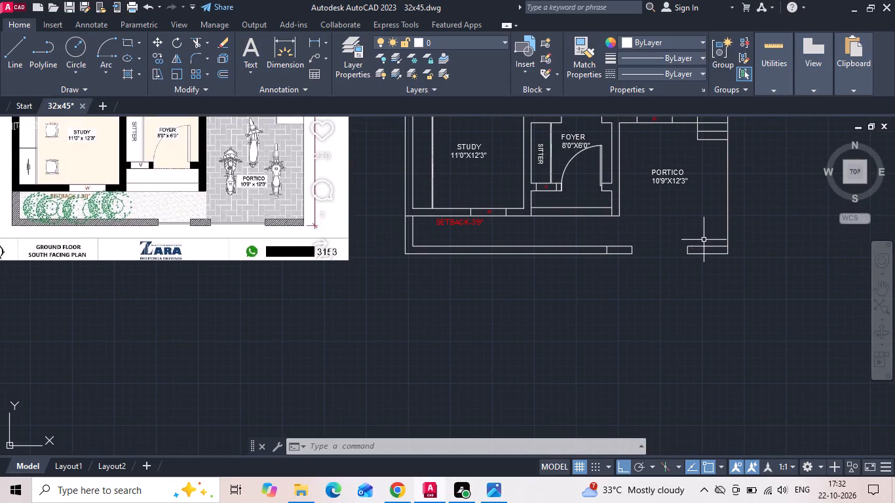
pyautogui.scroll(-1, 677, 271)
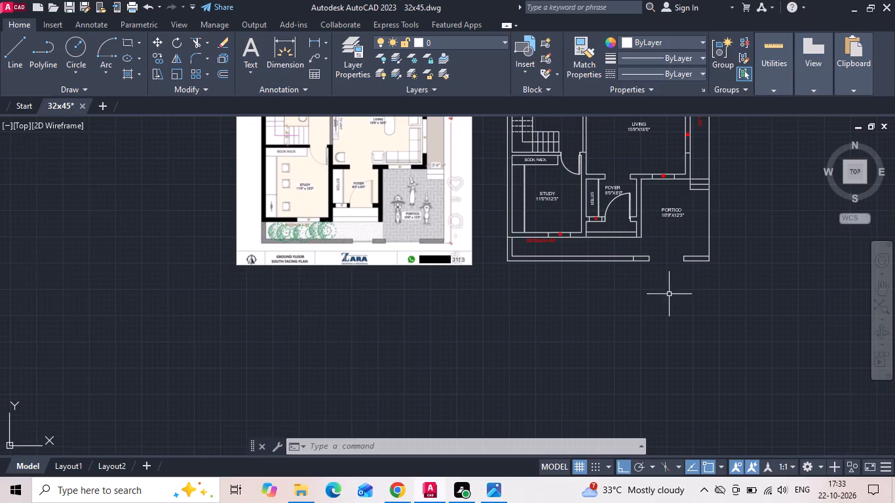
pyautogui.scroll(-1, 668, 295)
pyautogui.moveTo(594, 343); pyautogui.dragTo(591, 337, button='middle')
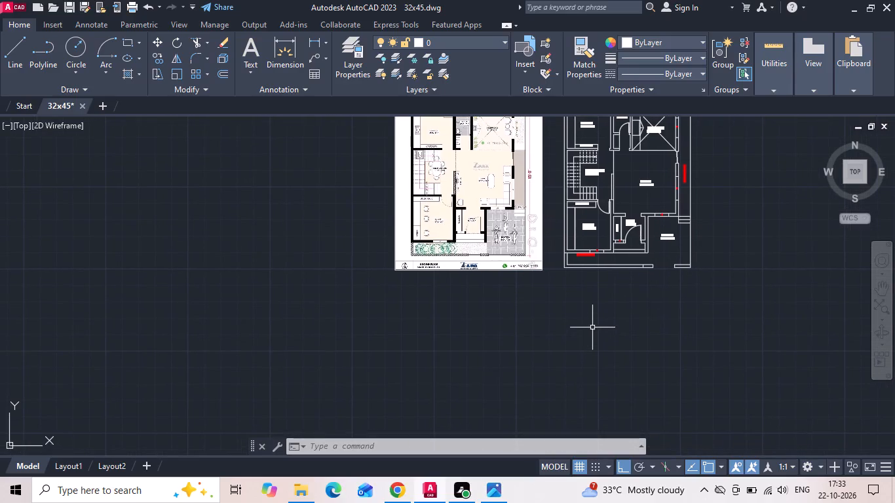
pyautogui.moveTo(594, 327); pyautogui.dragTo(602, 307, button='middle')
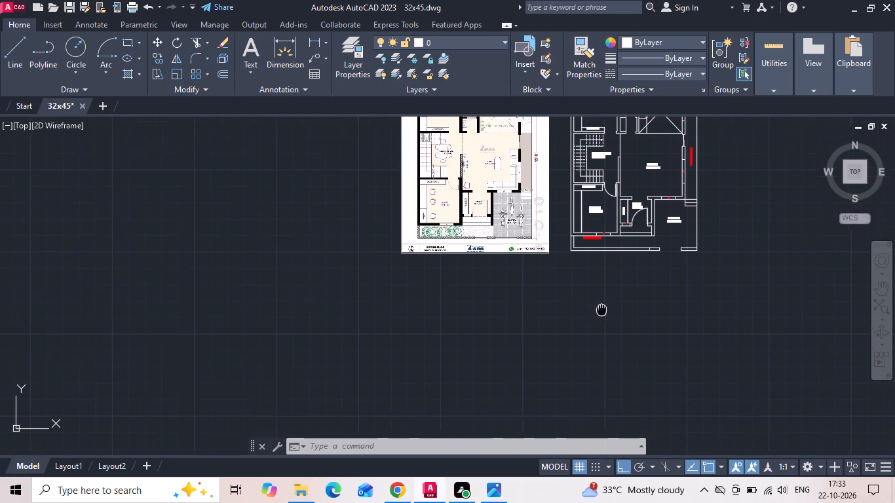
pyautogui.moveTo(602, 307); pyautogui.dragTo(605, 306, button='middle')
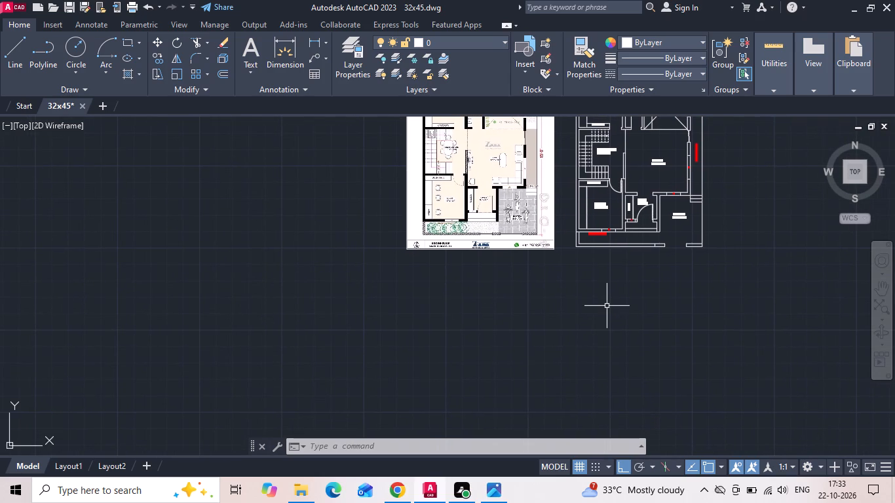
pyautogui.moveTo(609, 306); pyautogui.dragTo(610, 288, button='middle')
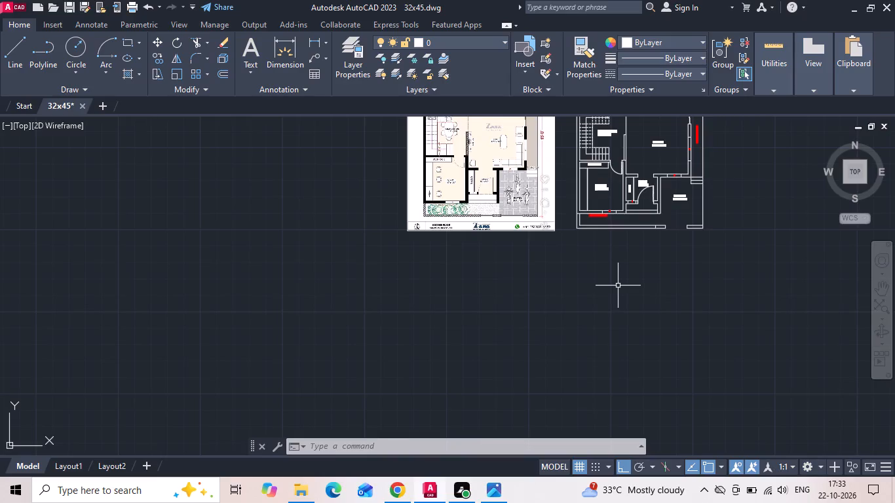
# Save the drawing.
pyautogui.hotkey('ctrl', 's')
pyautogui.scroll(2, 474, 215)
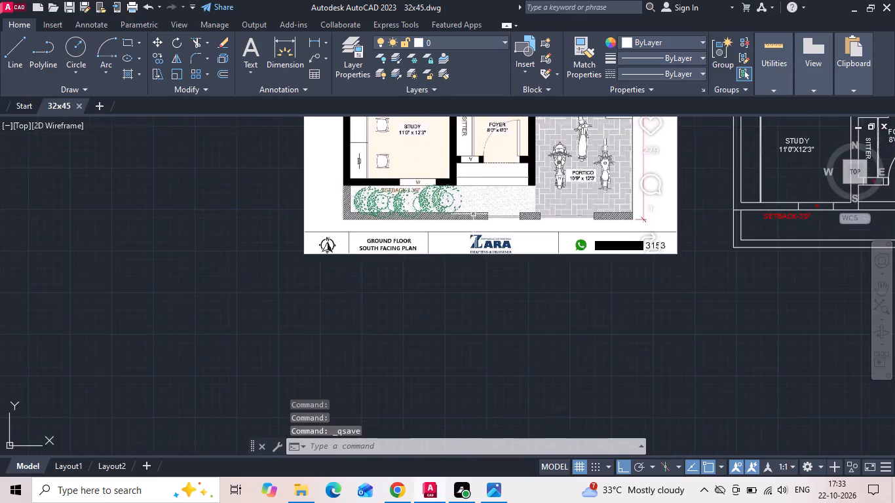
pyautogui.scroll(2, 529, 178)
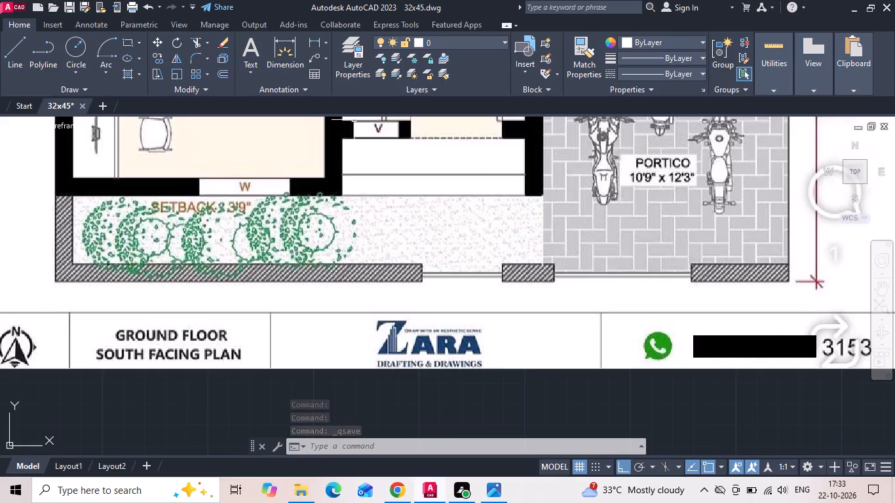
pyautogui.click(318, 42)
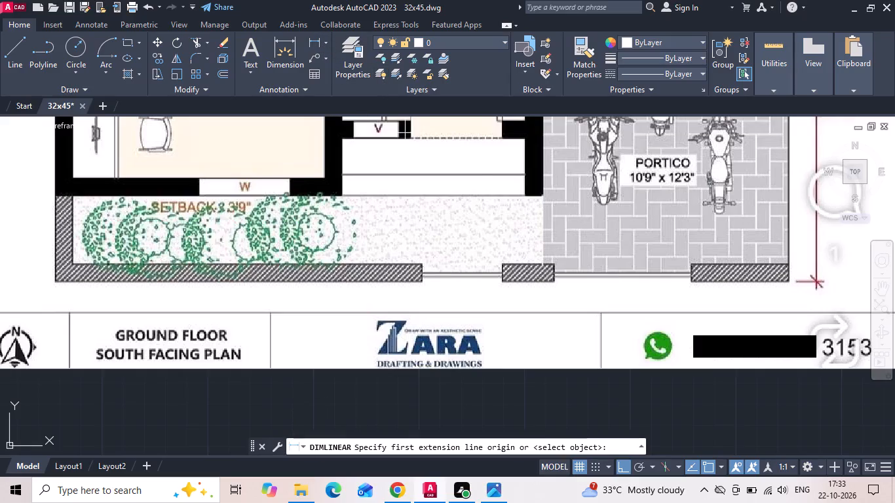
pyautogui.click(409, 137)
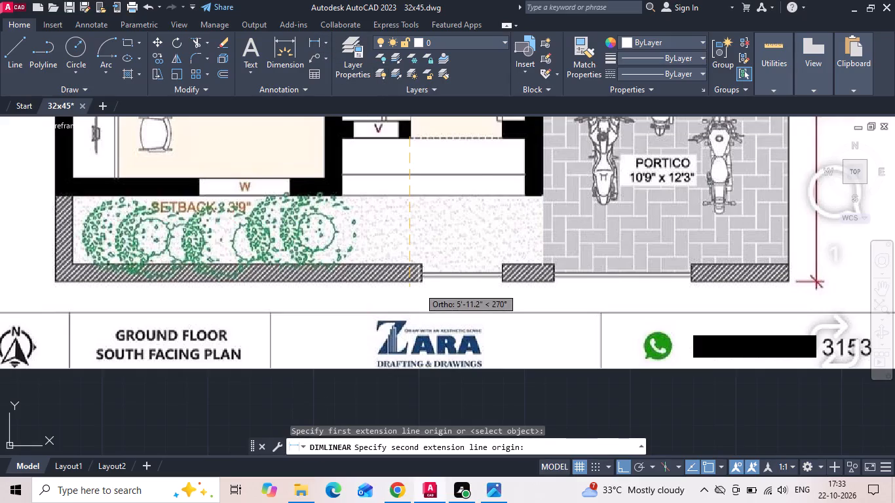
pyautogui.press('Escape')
# Draw a vertical line from the east edge of the foyer's V opening south across the front boundary wall.
pyautogui.scroll(-2, 347, 234)
pyautogui.scroll(2, 783, 233)
pyautogui.moveTo(783, 234); pyautogui.dragTo(731, 243, button='middle')
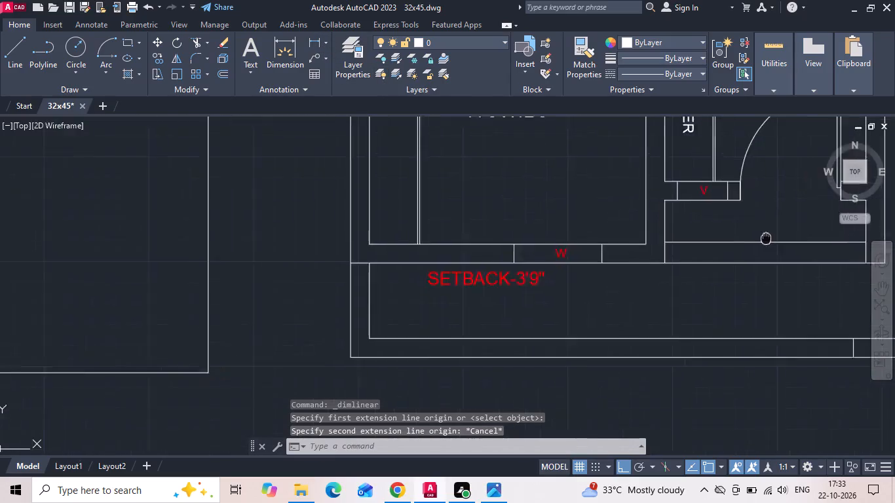
pyautogui.moveTo(731, 243); pyautogui.dragTo(554, 246, button='middle')
pyautogui.write('L')
pyautogui.press('space')
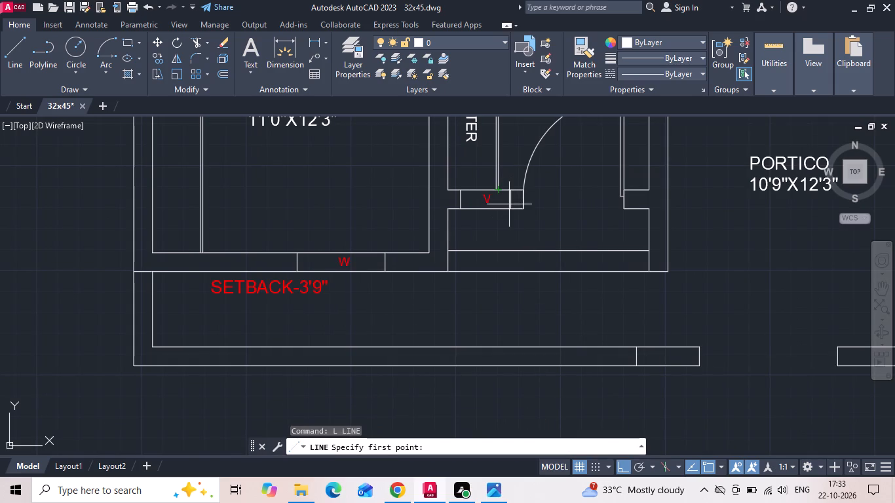
pyautogui.moveTo(512, 206); pyautogui.dragTo(513, 236)
pyautogui.click(520, 384)
pyautogui.press('Escape')
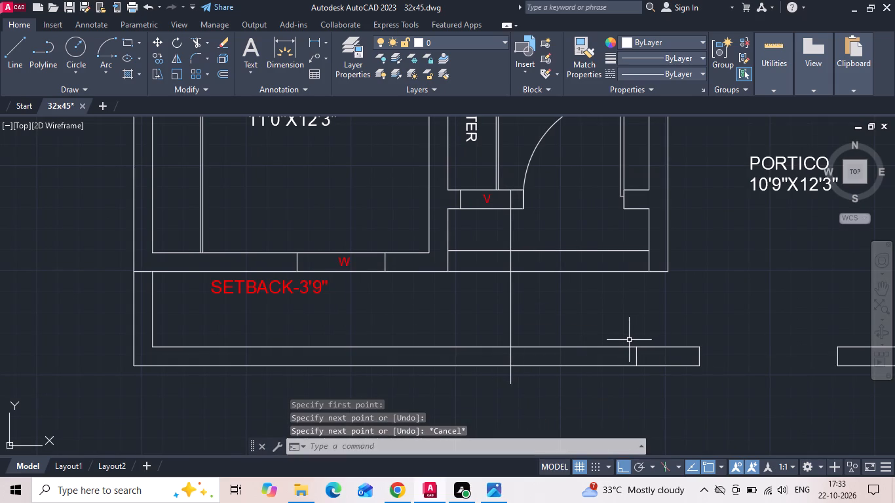
# Trim the new vertical line above and below the front boundary wall, keeping only the segment within the wall thickness.
pyautogui.press('t')
pyautogui.press('r')
pyautogui.press('space')
pyautogui.moveTo(542, 331); pyautogui.dragTo(411, 338)
pyautogui.moveTo(507, 234); pyautogui.dragTo(518, 233)
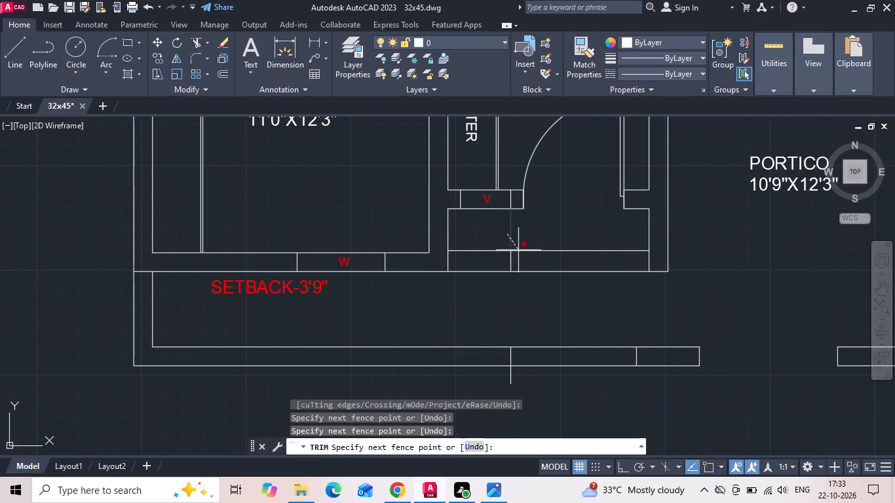
pyautogui.click(523, 236)
pyautogui.click(514, 261)
pyautogui.click(492, 269)
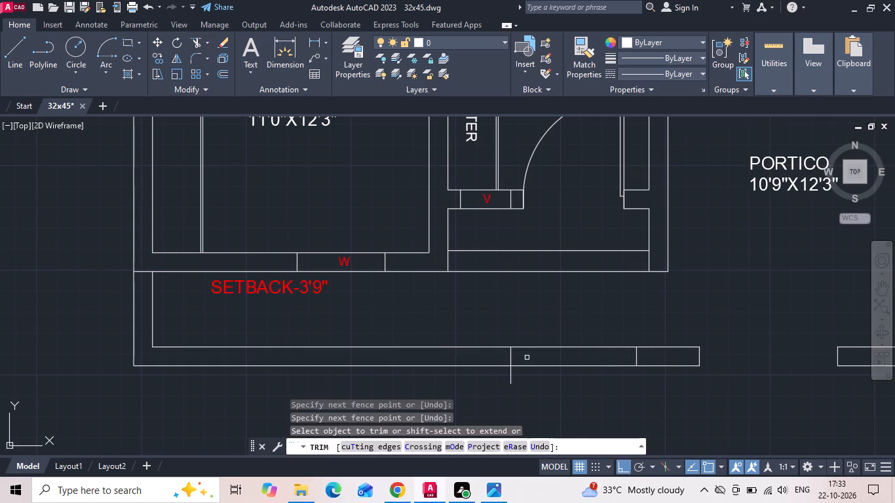
pyautogui.click(514, 378)
pyautogui.click(487, 385)
# Trim the front boundary wall lines between the new jamb and the pier to open the second gate in front of the foyer.
pyautogui.scroll(-1, 518, 379)
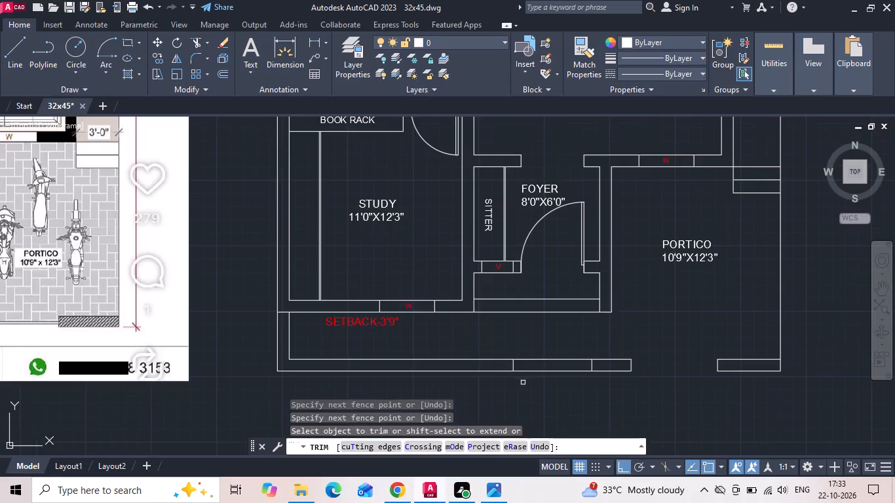
pyautogui.moveTo(546, 357); pyautogui.dragTo(543, 379)
pyautogui.press('Escape')
pyautogui.moveTo(551, 368); pyautogui.dragTo(584, 352, button='middle')
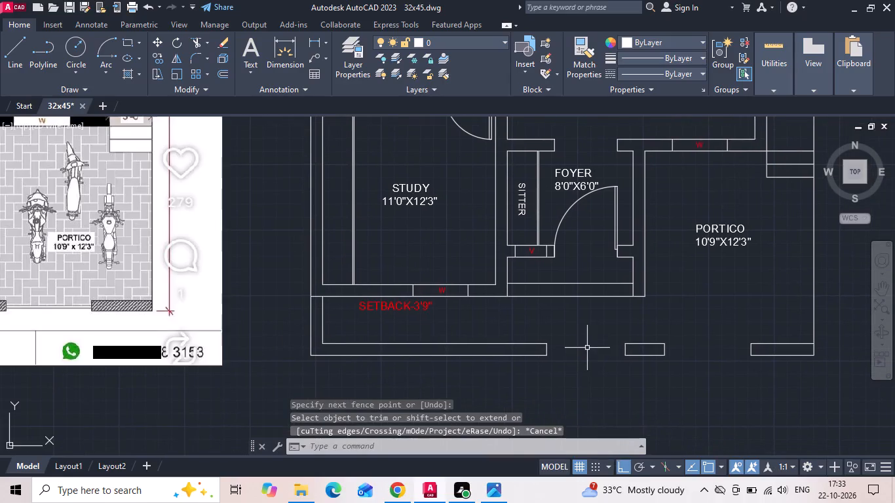
pyautogui.moveTo(593, 345); pyautogui.dragTo(668, 285, button='middle')
pyautogui.scroll(-1, 669, 289)
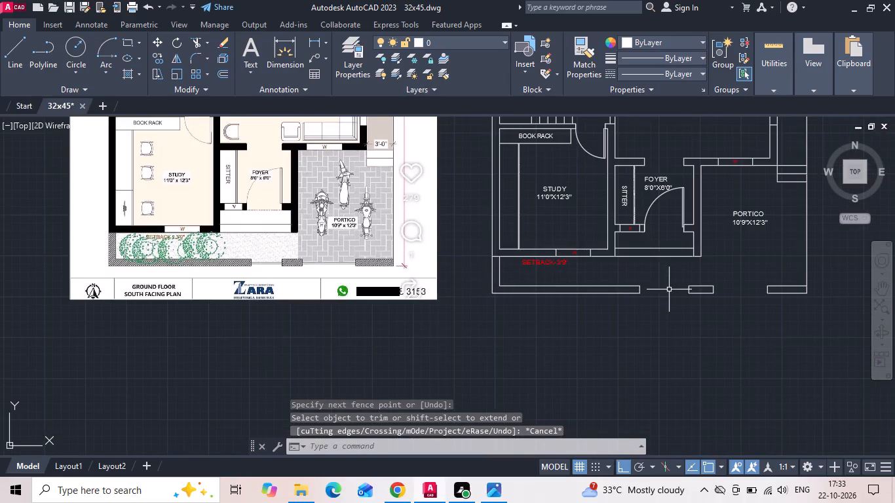
pyautogui.press('Escape')
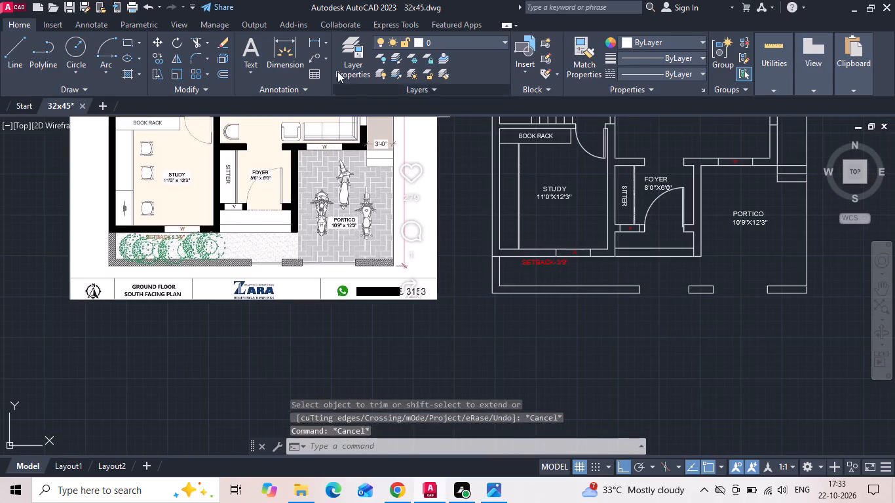
# Add a linear dimension below the front boundary wall across the gate opening in front of the foyer.
pyautogui.click(316, 42)
pyautogui.scroll(3, 676, 280)
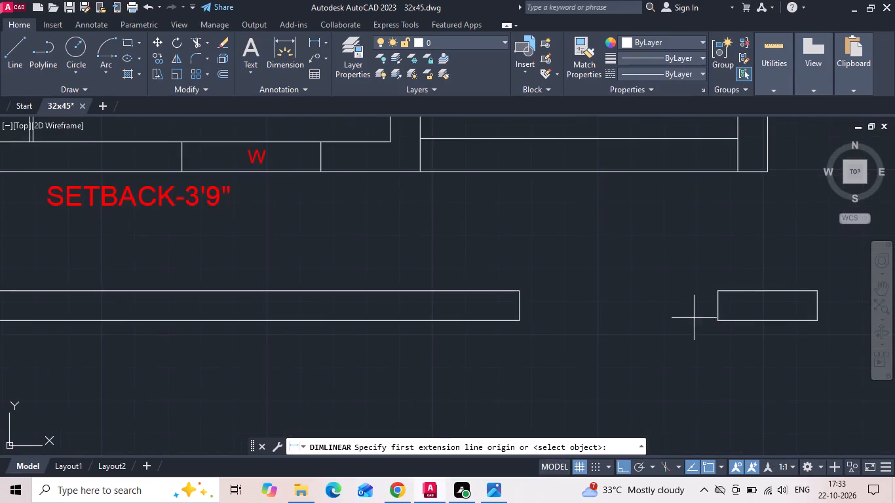
pyautogui.click(720, 322)
pyautogui.click(517, 324)
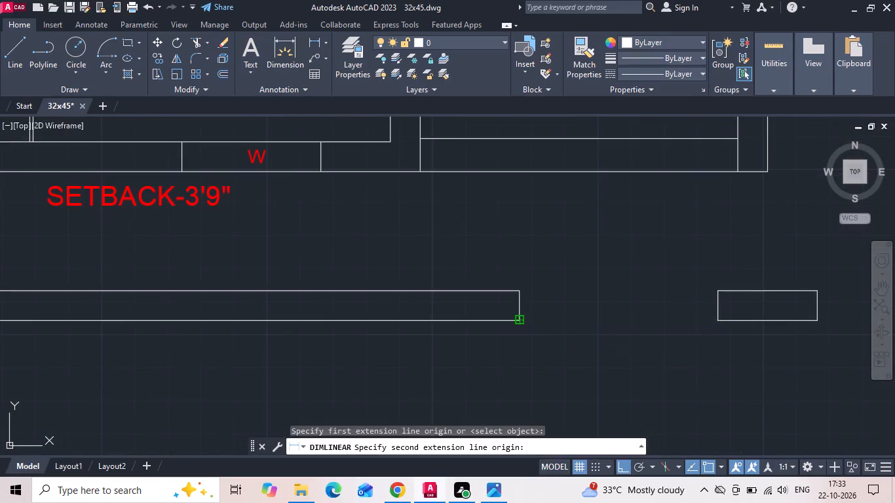
pyautogui.click(527, 358)
# Measure the width of the portico gate opening in the front boundary wall with a temporary linear dimension.
pyautogui.moveTo(624, 315); pyautogui.dragTo(205, 305, button='middle')
pyautogui.press('space')
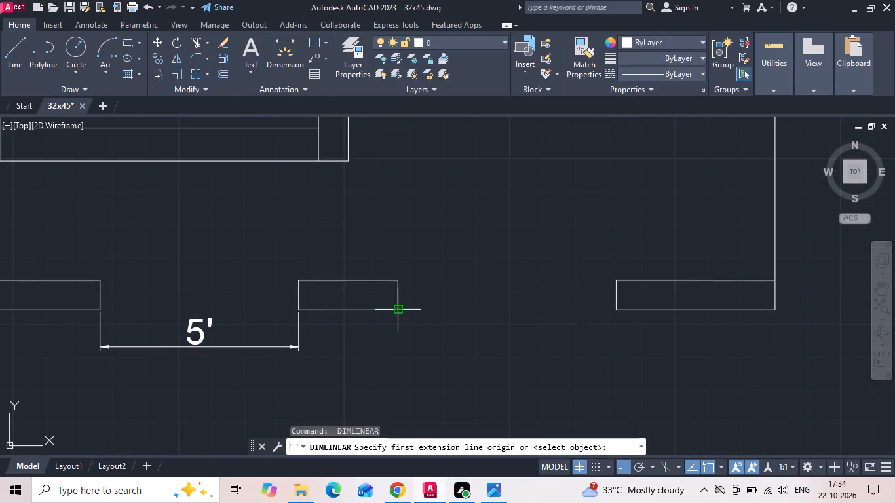
pyautogui.click(400, 312)
pyautogui.moveTo(615, 310); pyautogui.dragTo(615, 316)
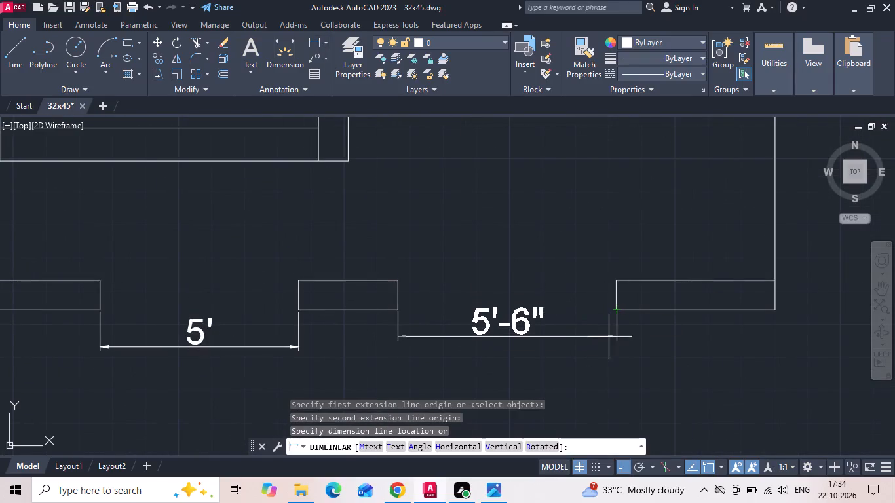
pyautogui.press('Escape')
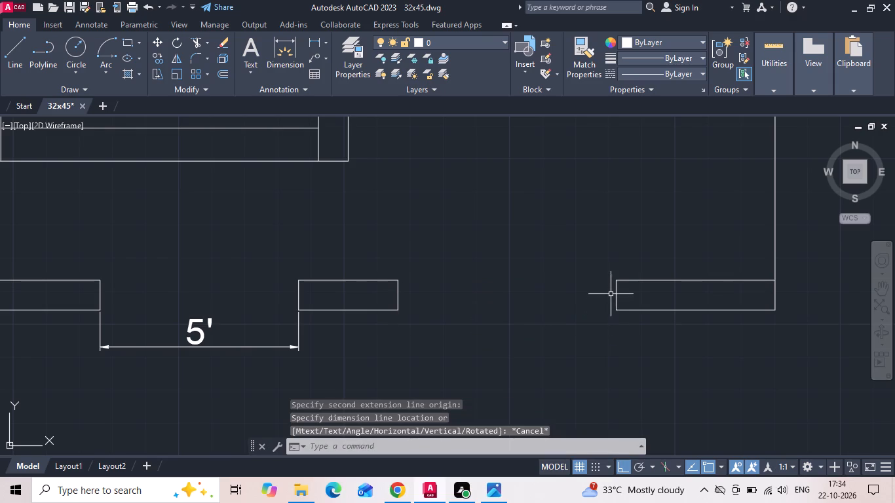
# Move the east jamb line of the portico gate opening 6" to the east.
pyautogui.click(616, 296)
pyautogui.rightClick(569, 242)
pyautogui.click(598, 237)
pyautogui.moveTo(600, 231); pyautogui.dragTo(623, 231)
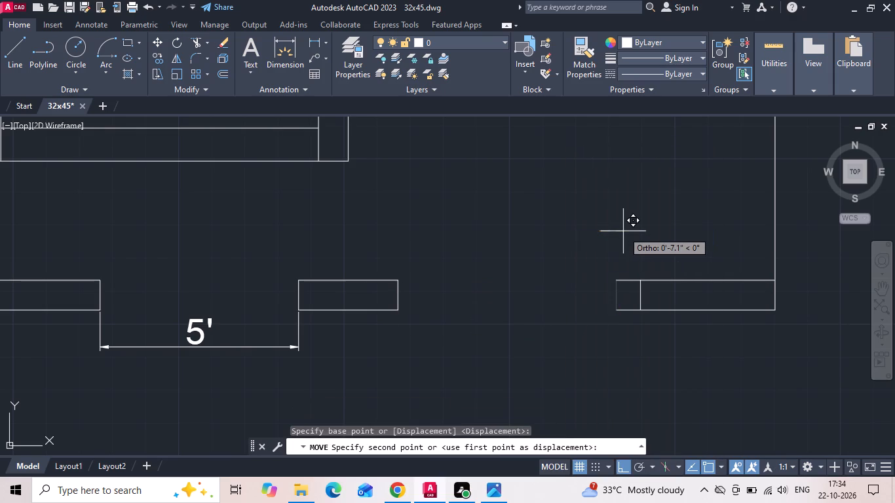
pyautogui.write('6')
pyautogui.press('space')
# Trim the two leftover boundary wall stubs west of the moved portico gate jamb.
pyautogui.write('TR')
pyautogui.press('space')
pyautogui.moveTo(625, 256); pyautogui.dragTo(623, 279)
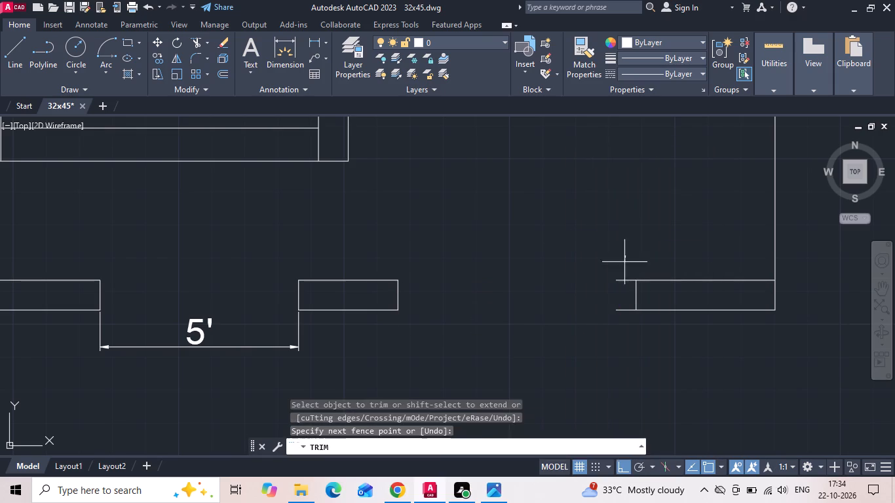
pyautogui.moveTo(623, 279); pyautogui.dragTo(623, 347)
pyautogui.press('Escape')
# Delete the linear dimension below the gate opening in front of the foyer.
pyautogui.moveTo(321, 367); pyautogui.dragTo(278, 371)
pyautogui.click(221, 343)
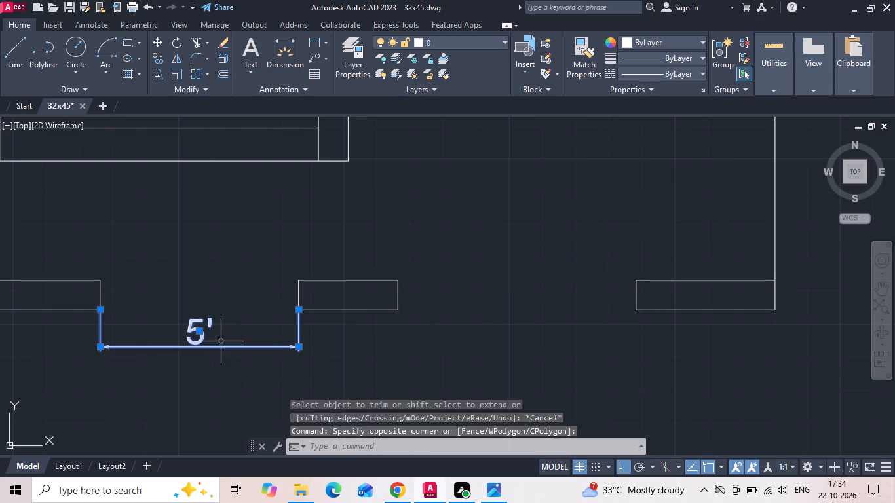
pyautogui.press('Delete')
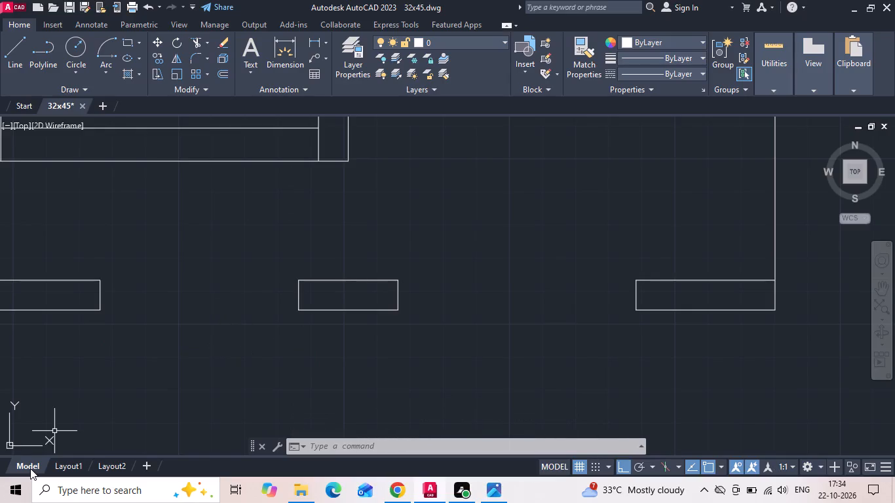
# Draw a horizontal line across the foyer gate opening, from the west jamb's midpoint to the pier.
pyautogui.scroll(-4, 495, 296)
pyautogui.scroll(2, 212, 290)
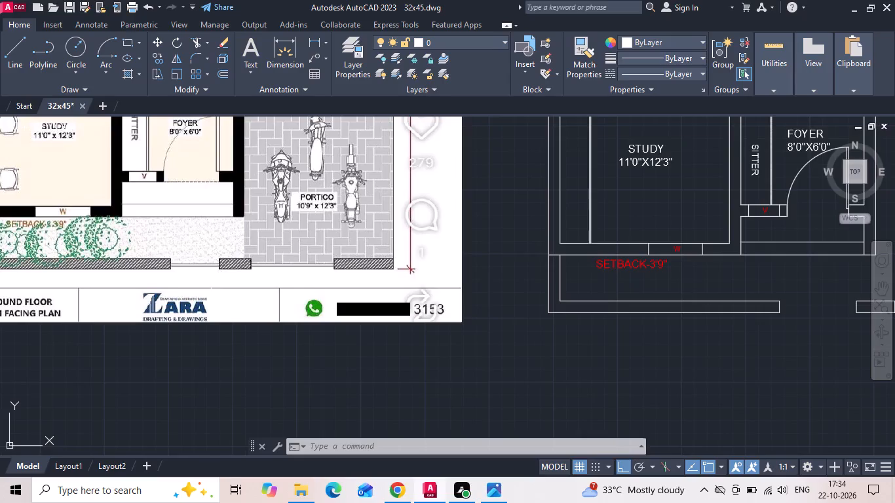
pyautogui.write('L')
pyautogui.press('space')
pyautogui.moveTo(609, 310); pyautogui.dragTo(197, 295, button='middle')
pyautogui.scroll(2, 433, 303)
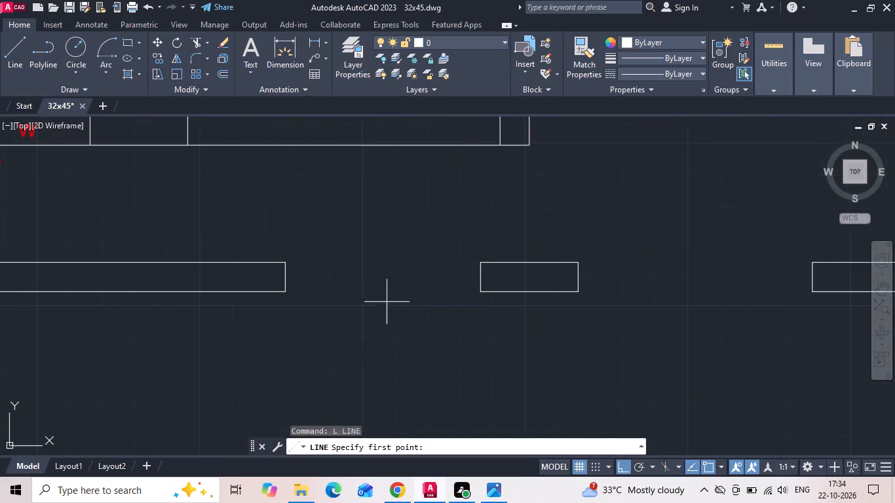
pyautogui.moveTo(282, 280); pyautogui.dragTo(288, 280)
pyautogui.scroll(1, 406, 280)
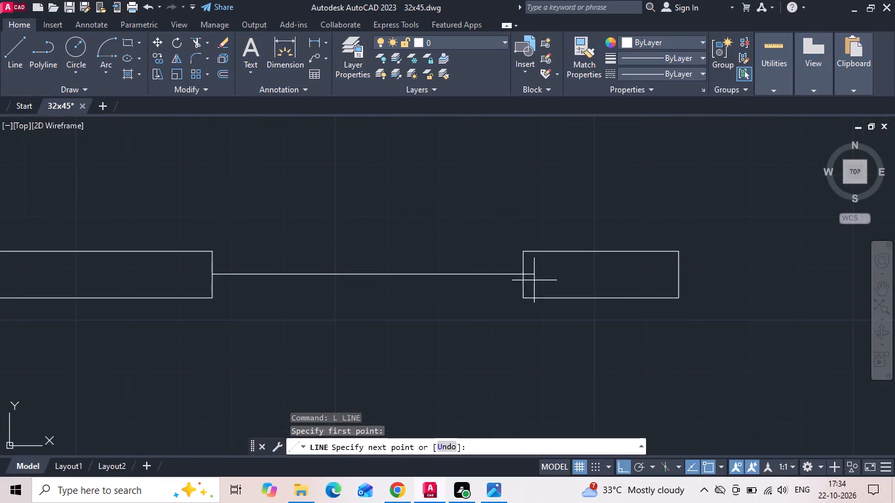
pyautogui.click(527, 272)
pyautogui.press('Escape')
# Copy the foyer gate's centre line 1" to the north and 1" to the south.
pyautogui.click(447, 288)
pyautogui.click(428, 255)
pyautogui.rightClick(428, 252)
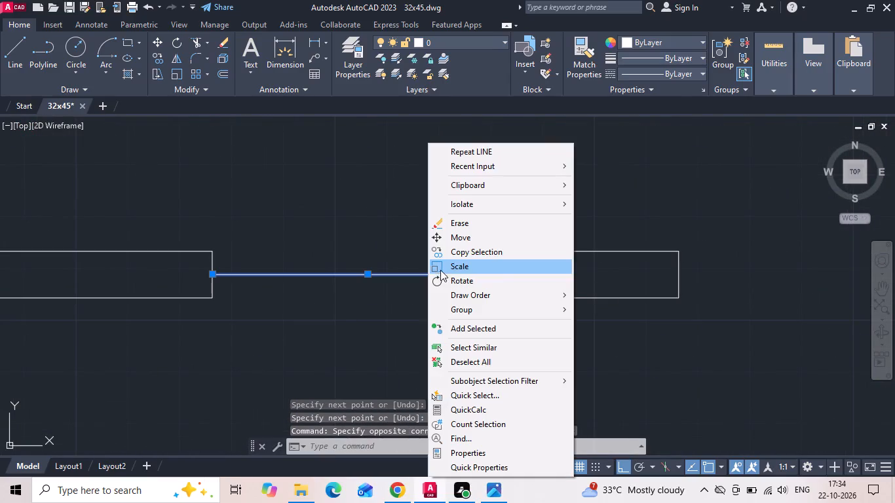
pyautogui.click(447, 255)
pyautogui.moveTo(446, 253); pyautogui.dragTo(446, 226)
pyautogui.write('1')
pyautogui.press('space')
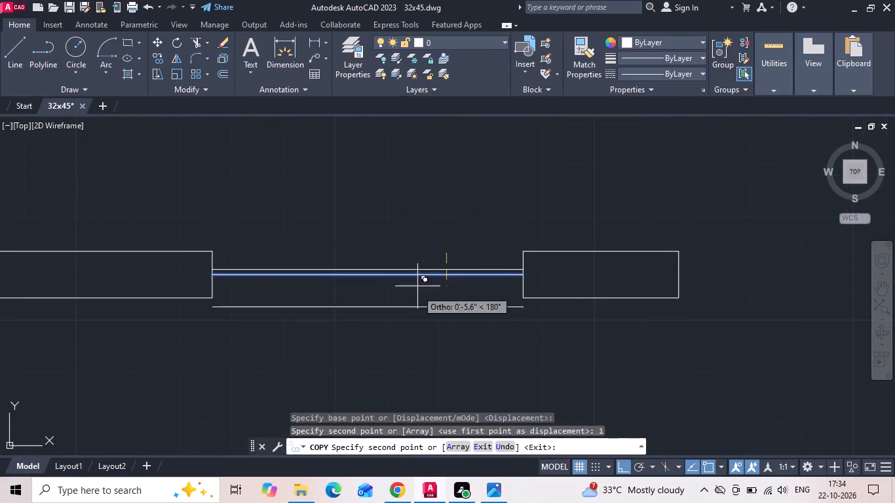
pyautogui.press('2')
pyautogui.press('BackSpace')
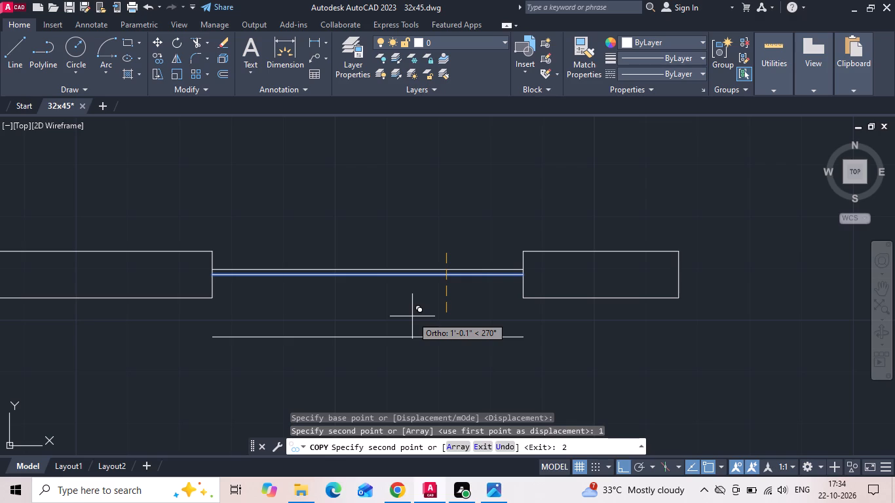
pyautogui.write('1')
pyautogui.press('space')
pyautogui.press('Escape')
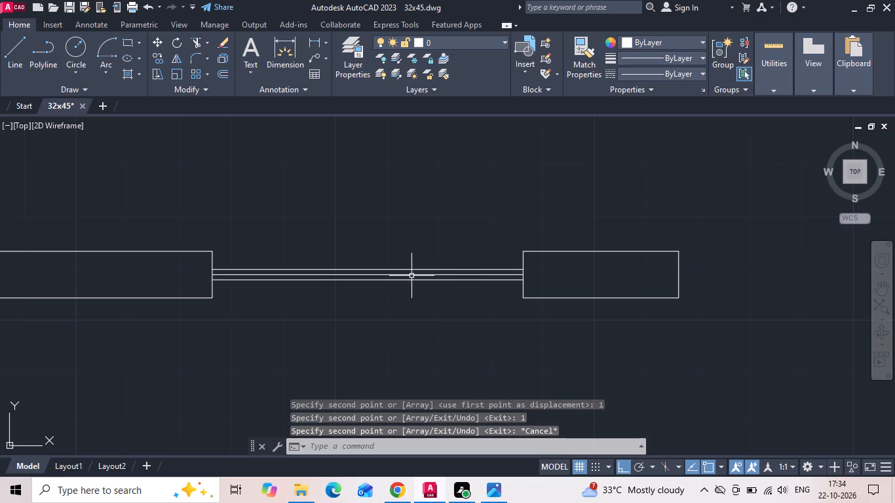
# Delete the original centre line between the two copied gate lines.
pyautogui.click(411, 276)
pyautogui.press('Delete')
# Copy the two foyer gate lines to the portico gate opening, from the west jamb's top corner to the pier's northeast corner.
pyautogui.moveTo(405, 258); pyautogui.dragTo(324, 356)
pyautogui.click(323, 356)
pyautogui.rightClick(320, 244)
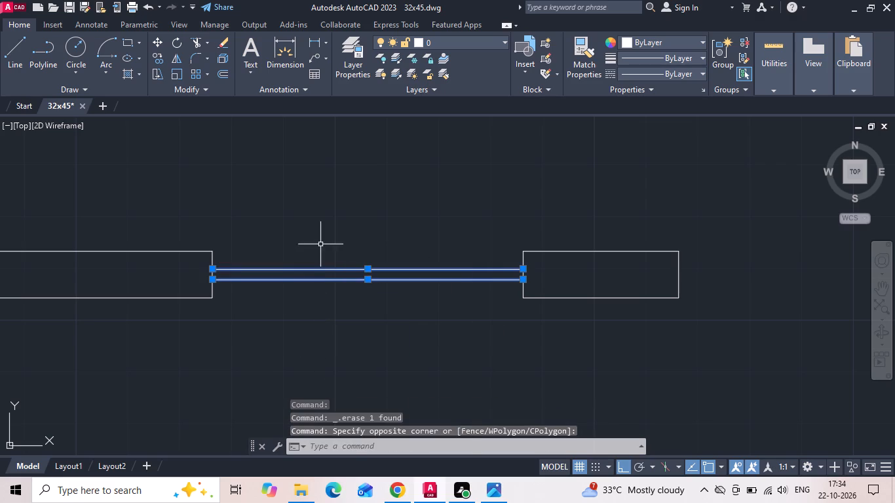
pyautogui.click(348, 274)
pyautogui.moveTo(211, 250); pyautogui.dragTo(210, 250)
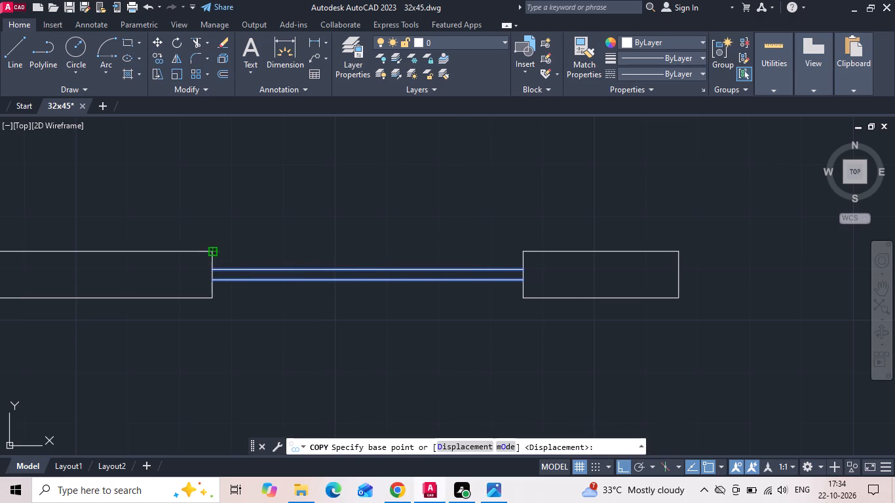
pyautogui.moveTo(210, 250); pyautogui.dragTo(222, 250)
pyautogui.click(679, 249)
pyautogui.moveTo(641, 244); pyautogui.dragTo(268, 229, button='middle')
pyautogui.press('Escape')
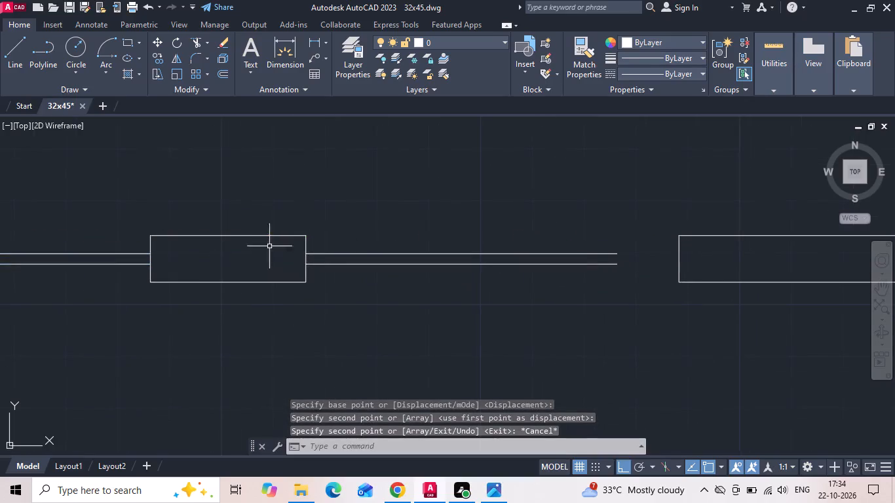
# Extend the two copied portico gate lines east to the jamb of the boundary wall.
pyautogui.press('e')
pyautogui.press('x')
pyautogui.press('space')
pyautogui.moveTo(513, 244); pyautogui.dragTo(537, 311)
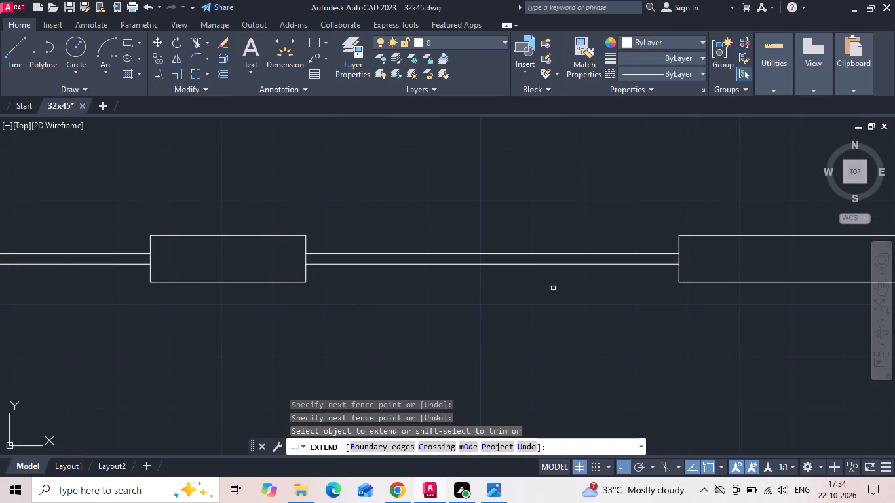
# Save the drawing.
pyautogui.hotkey('ctrl', 's')
pyautogui.scroll(-4, 561, 291)
pyautogui.scroll(-1, 546, 344)
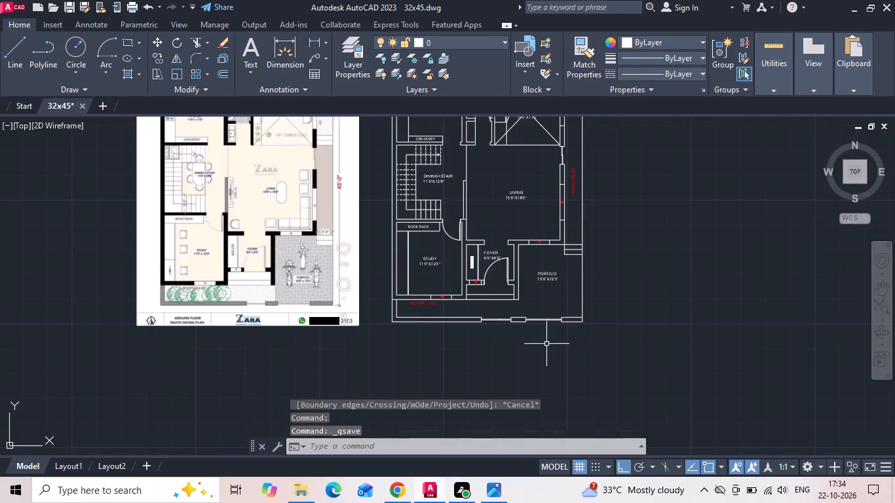
pyautogui.hotkey('ctrl', 's')
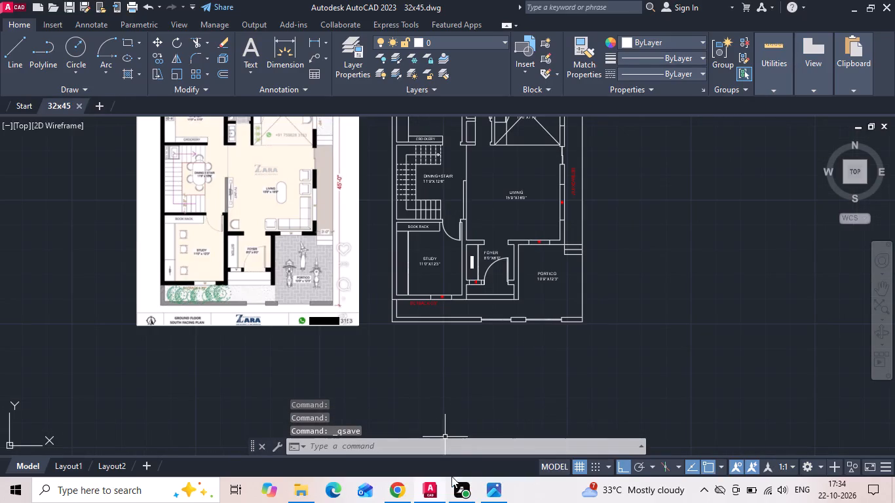
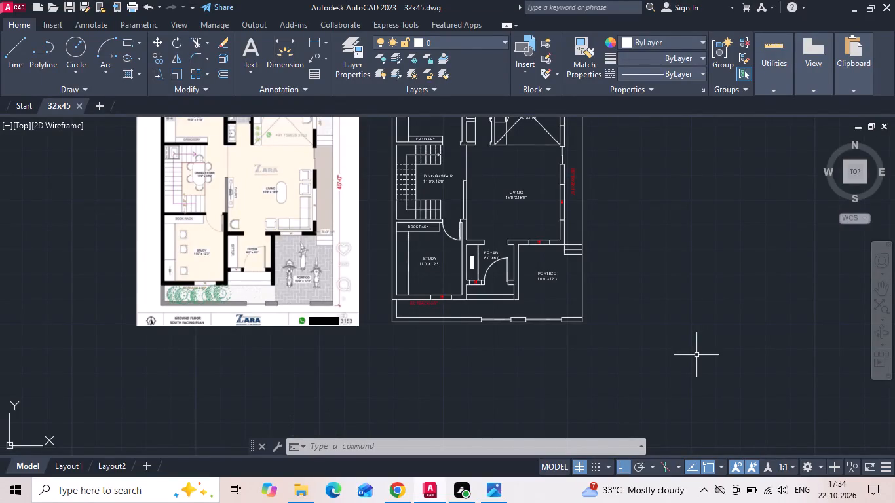
# Save the 32x45 drawing.
pyautogui.hotkey('ctrl', 's')
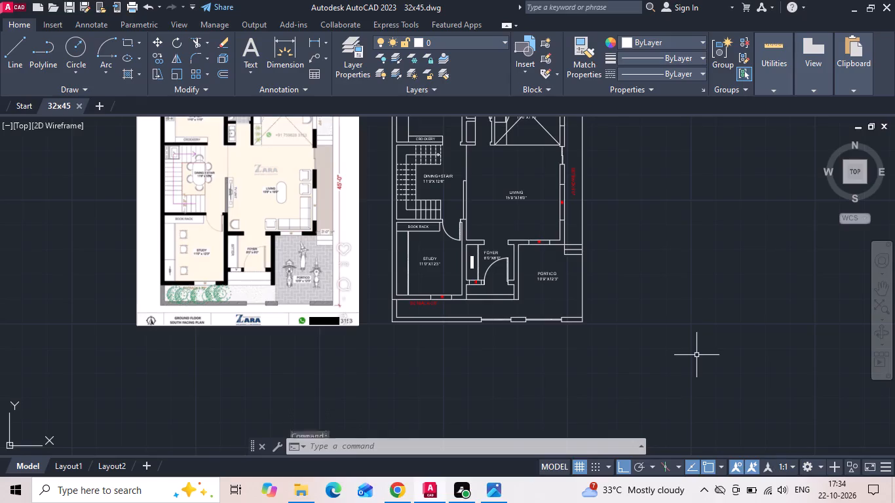
pyautogui.hotkey('ctrl', 's')
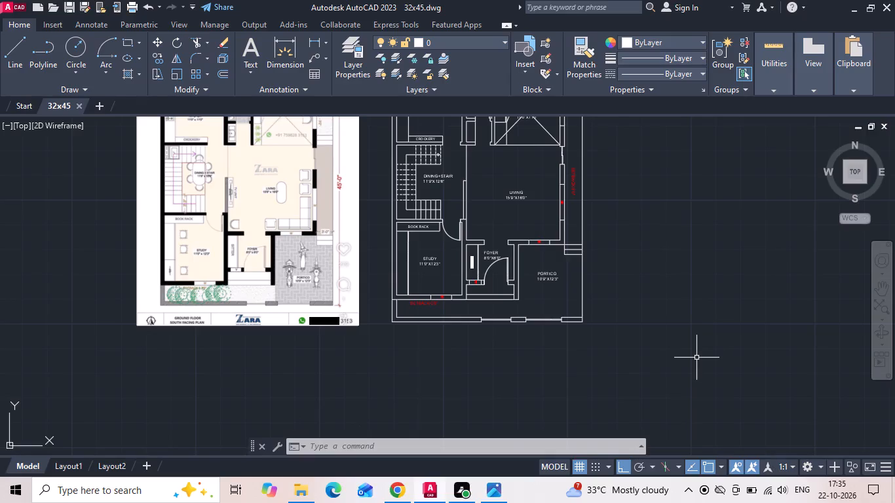
pyautogui.hotkey('ctrl', 's')
pyautogui.hotkey('ctrl', 's')
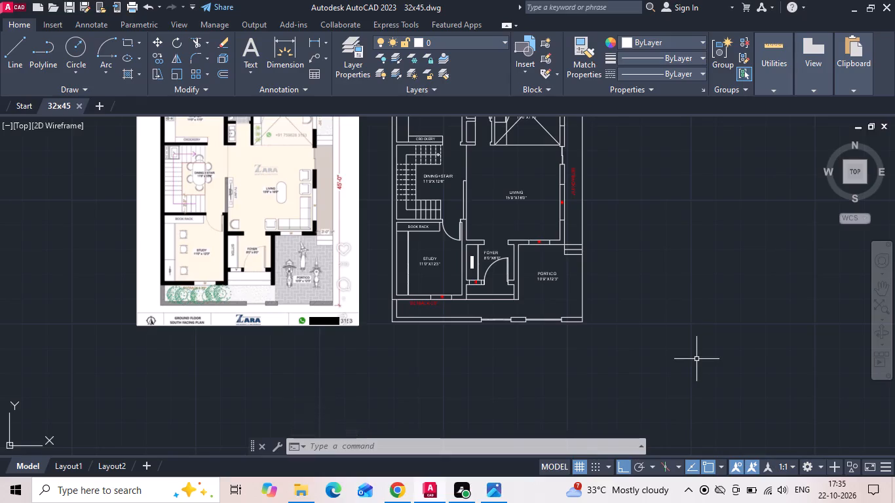
pyautogui.moveTo(696, 359); pyautogui.dragTo(709, 355, button='middle')
pyautogui.hotkey('ctrl', 's')
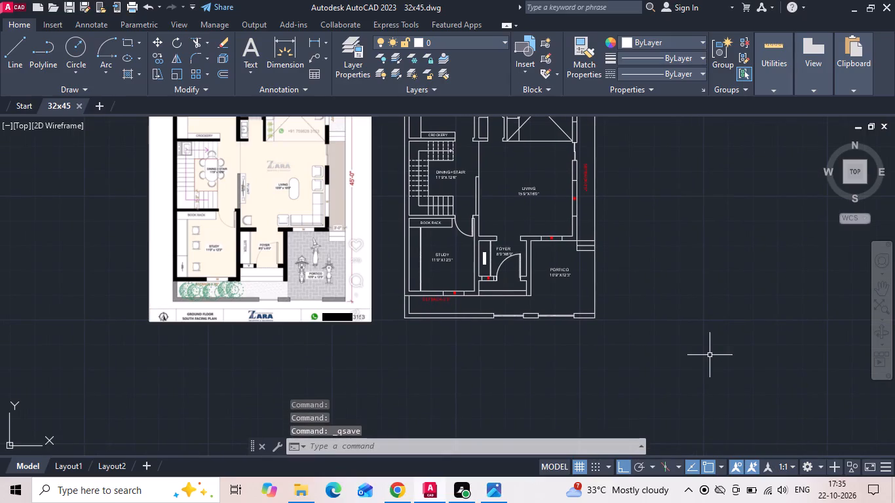
pyautogui.hotkey('ctrl', 's')
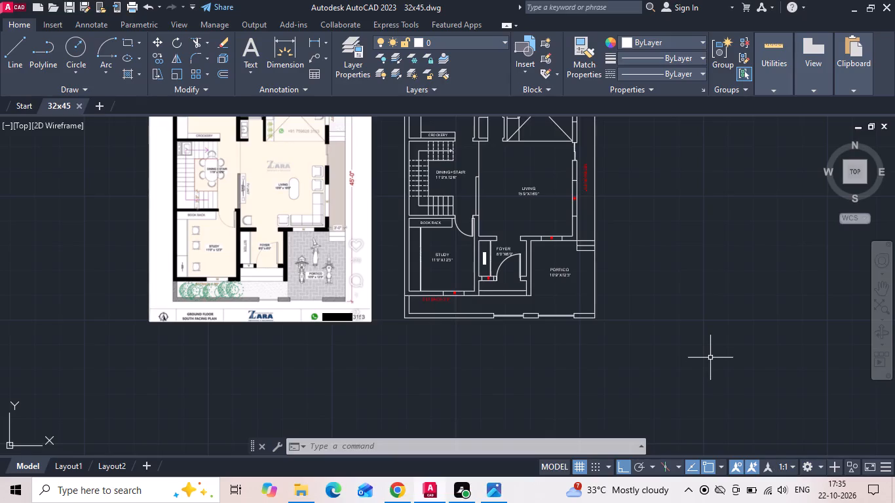
pyautogui.hotkey('ctrl', 's')
pyautogui.hotkey('ctrl', 's')
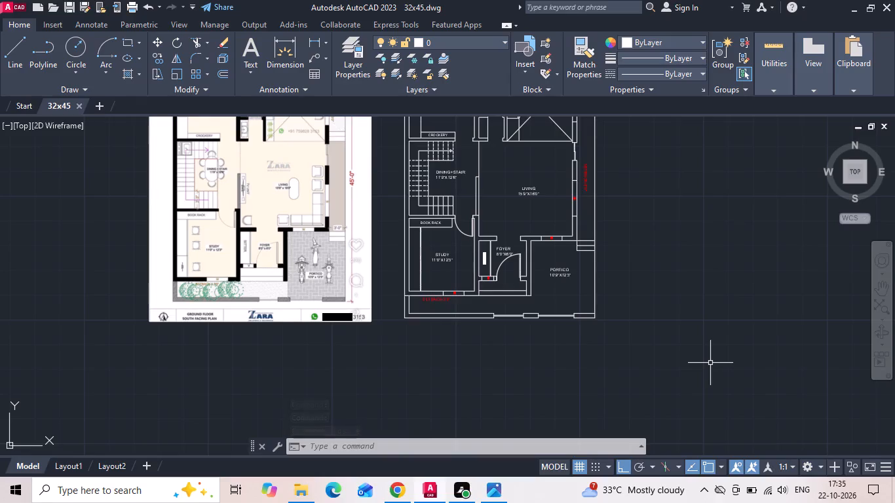
pyautogui.hotkey('ctrl', 's')
pyautogui.hotkey('ctrl', 's')
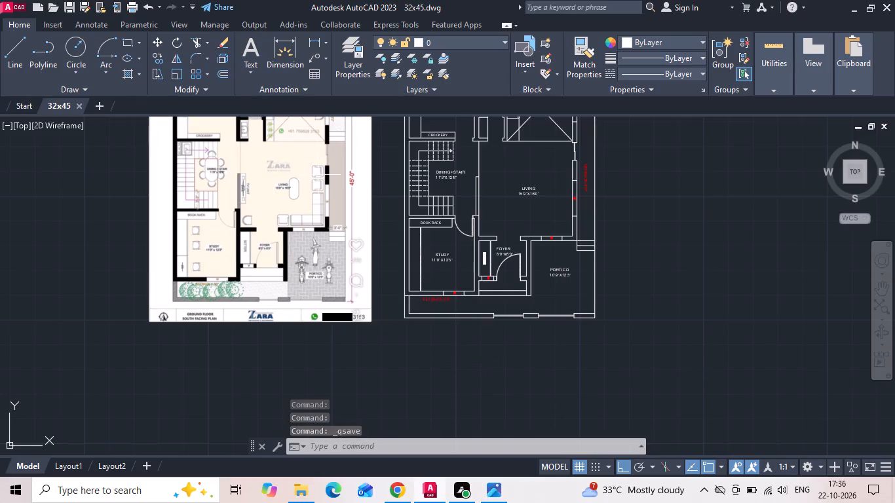
pyautogui.moveTo(346, 274); pyautogui.dragTo(360, 293, button='middle')
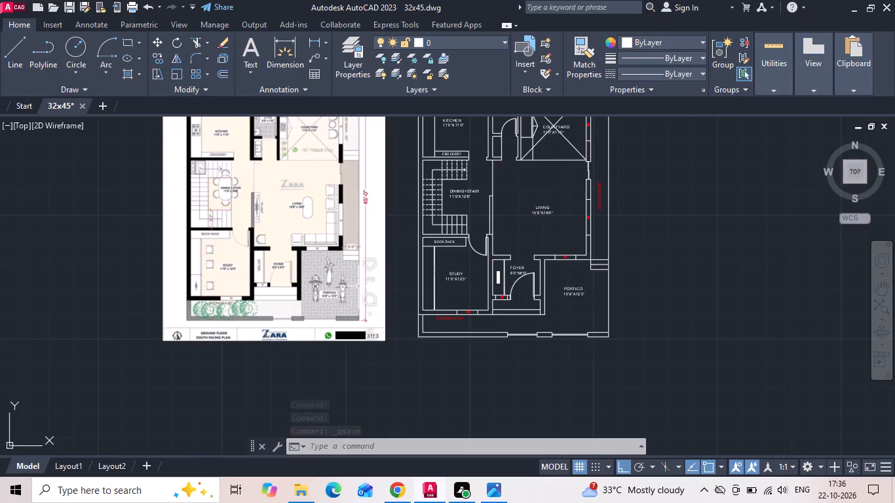
pyautogui.hotkey('ctrl', 's')
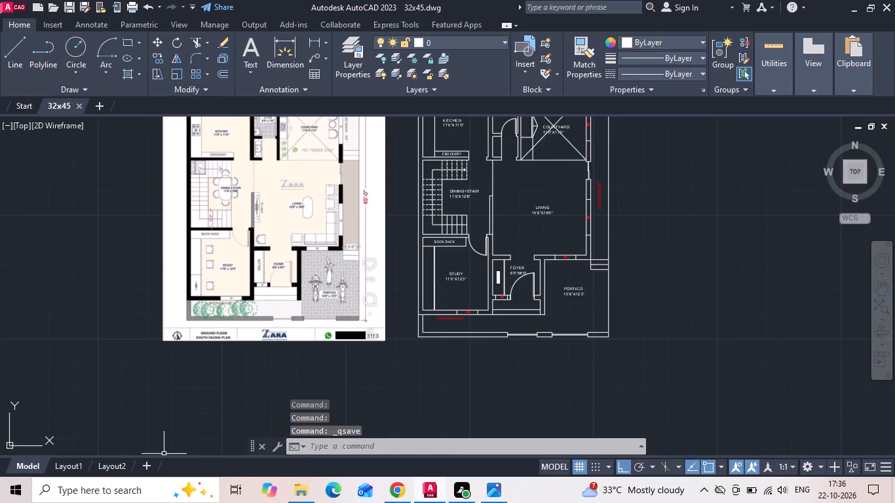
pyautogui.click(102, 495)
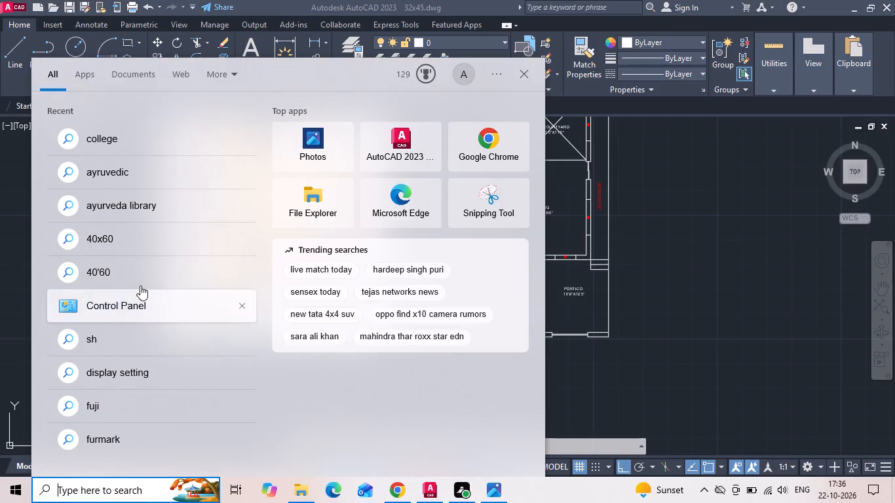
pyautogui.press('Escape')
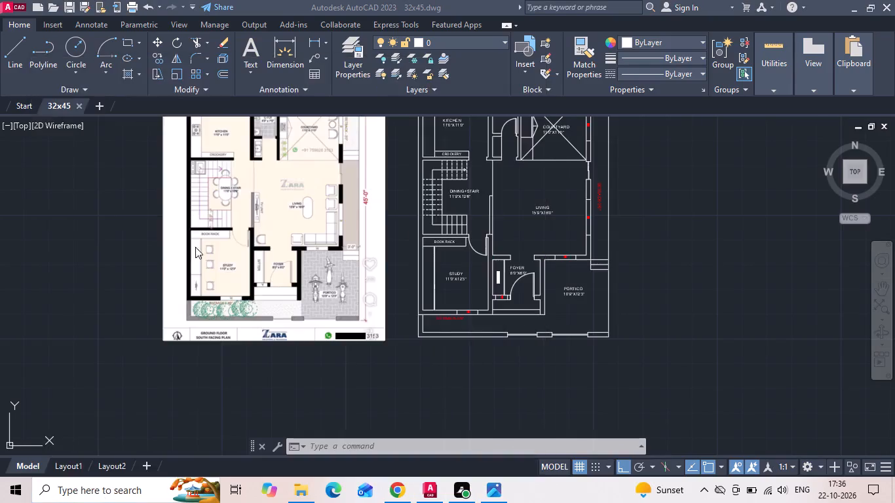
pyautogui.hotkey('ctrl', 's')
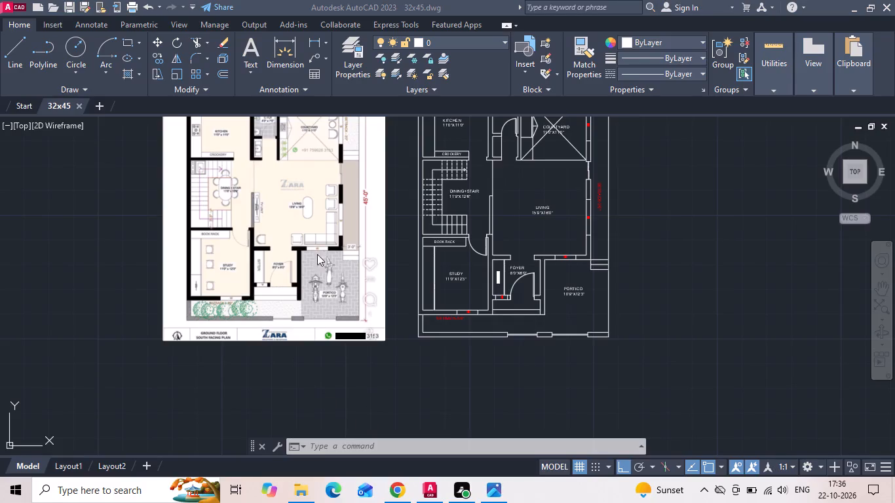
# Open the 25'x36' drawing from the 22102026 folder inside INTERNSHIP on the Desktop, then show and close its External References palette.
pyautogui.moveTo(257, 231); pyautogui.dragTo(265, 242, button='middle')
pyautogui.scroll(2, 264, 215)
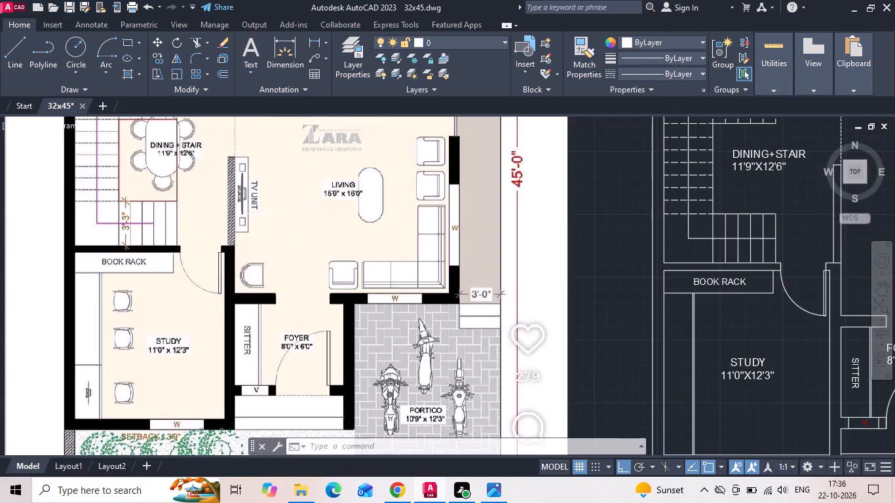
pyautogui.click(11, 8)
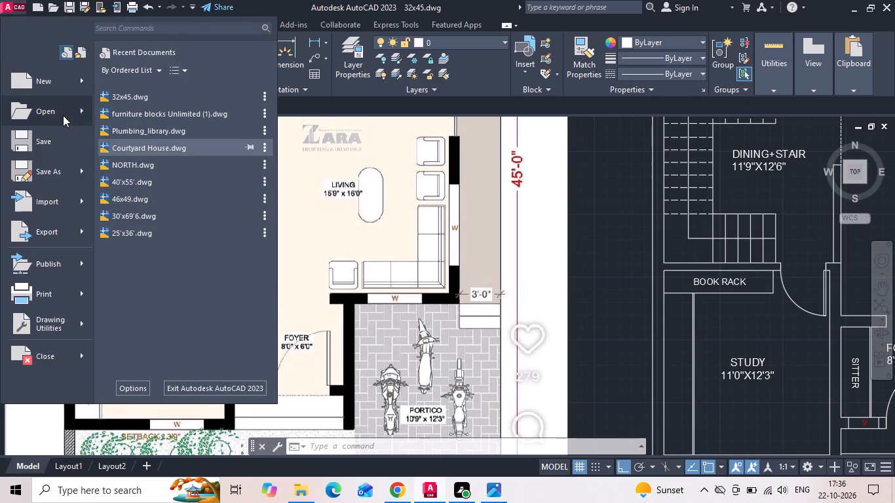
pyautogui.click(46, 105)
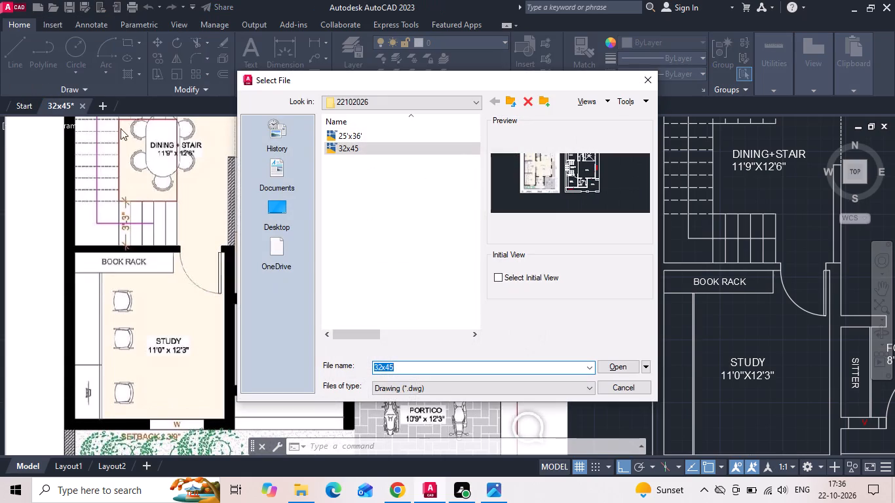
pyautogui.doubleClick(271, 219)
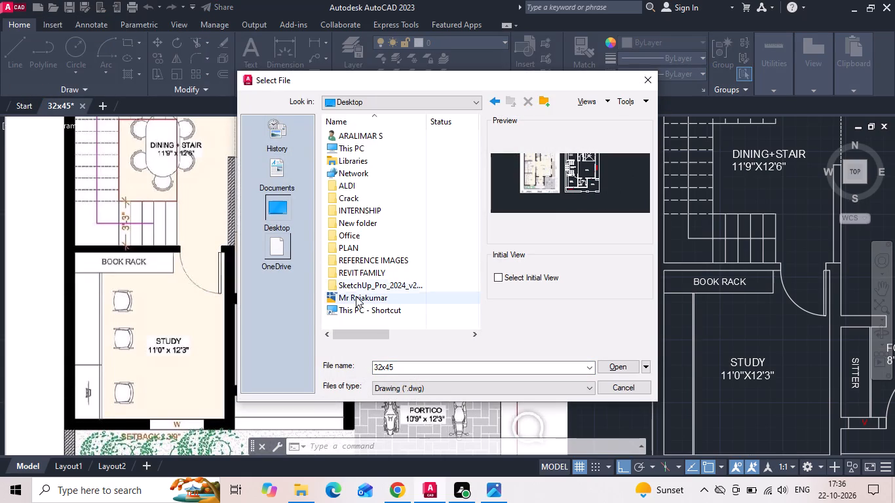
pyautogui.doubleClick(360, 207)
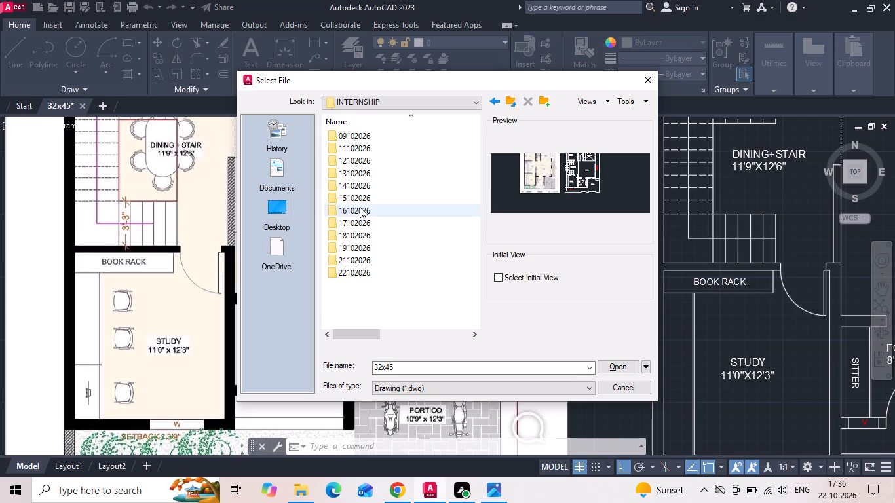
pyautogui.doubleClick(353, 268)
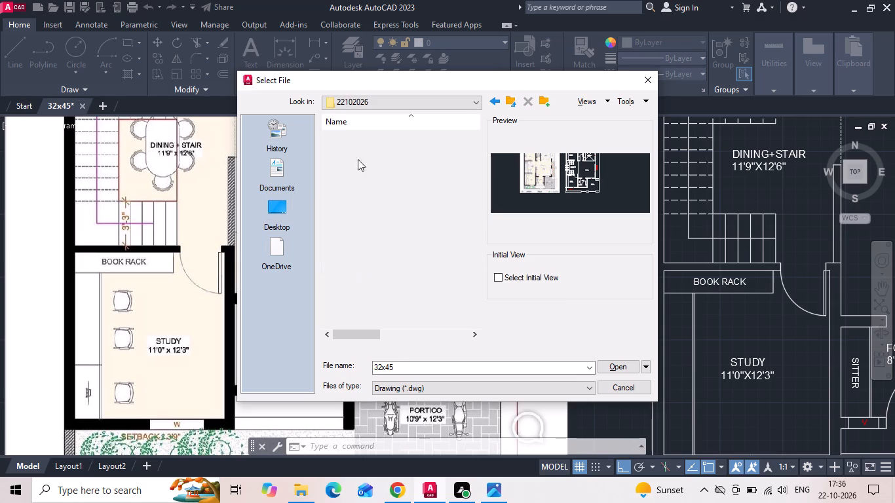
pyautogui.click(363, 141)
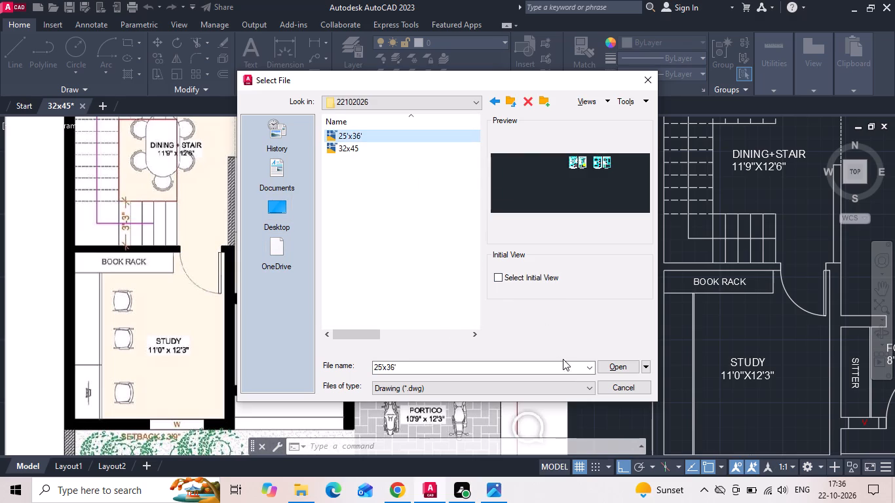
pyautogui.click(620, 367)
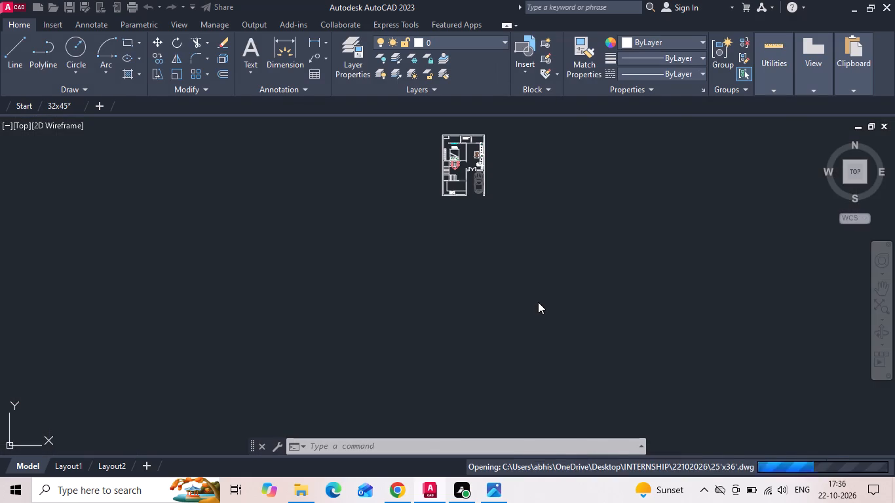
pyautogui.scroll(2, 459, 170)
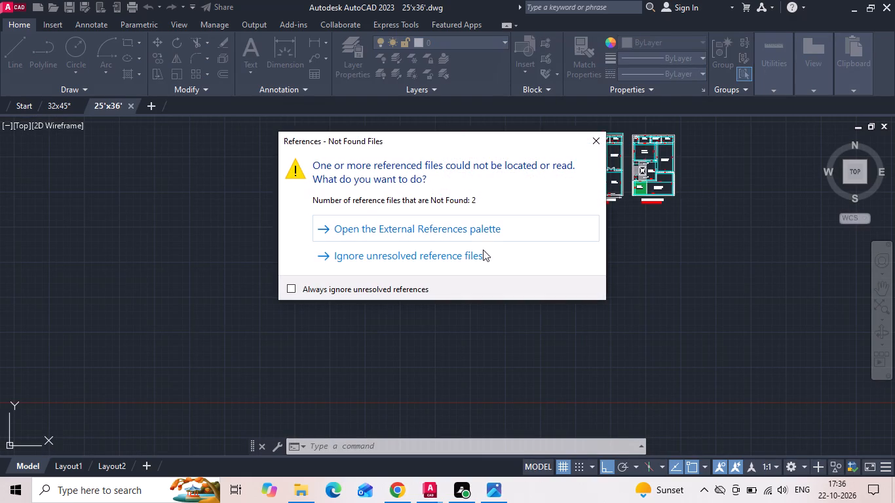
pyautogui.click(473, 233)
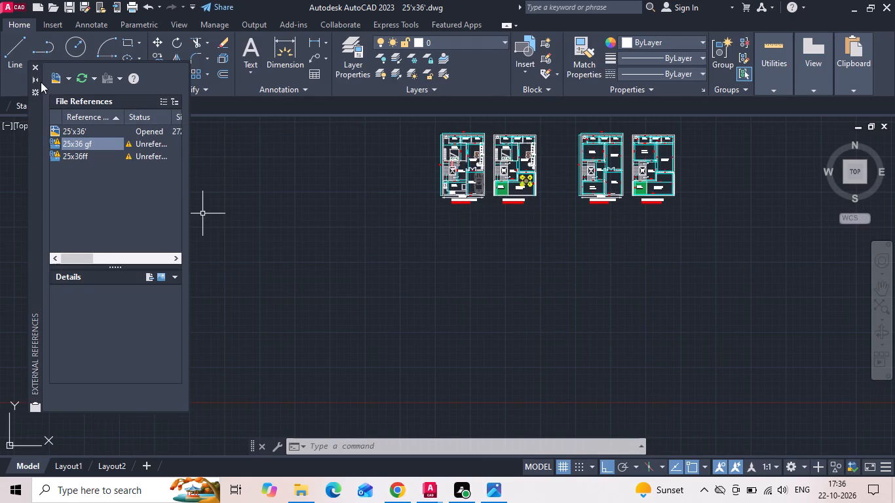
pyautogui.click(36, 65)
# Examine the furniture in the 25'x36' ground floor plan, especially around the living room.
pyautogui.scroll(3, 501, 147)
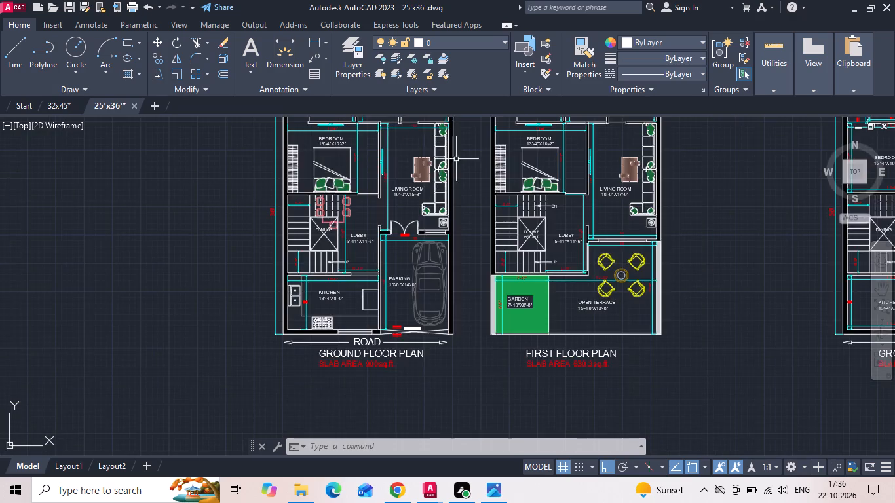
pyautogui.scroll(5, 379, 145)
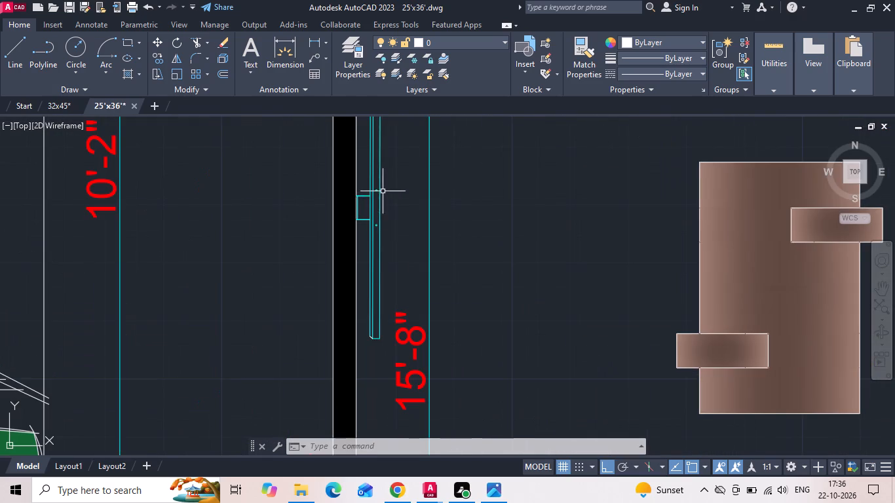
pyautogui.scroll(-5, 370, 208)
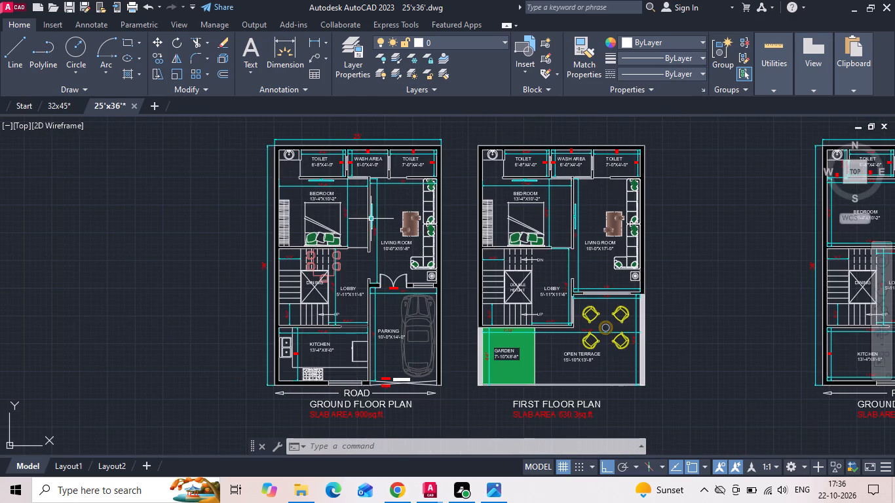
# Open the recent drawing NORTH.dwg and view both of its floor plans.
pyautogui.click(1, 9)
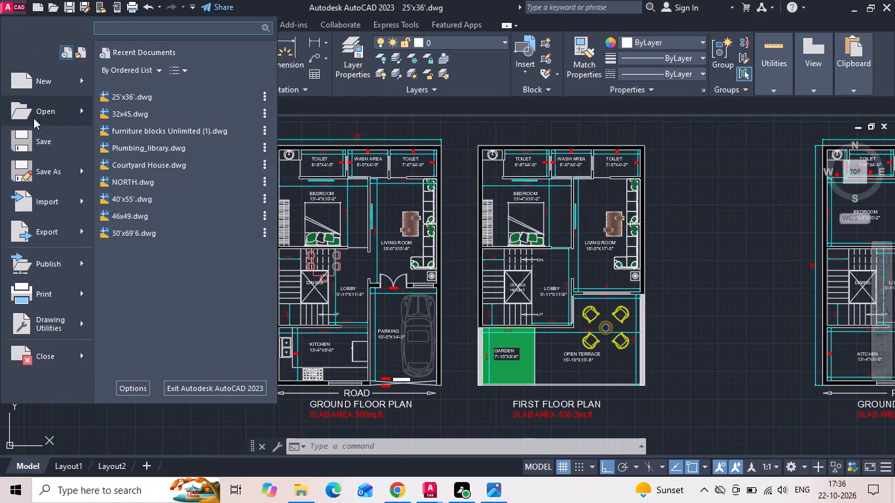
pyautogui.click(126, 181)
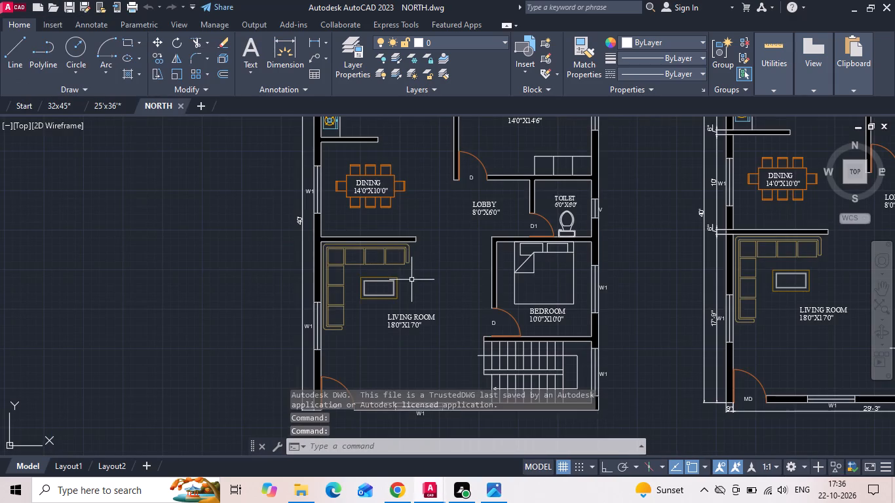
pyautogui.scroll(-1, 380, 307)
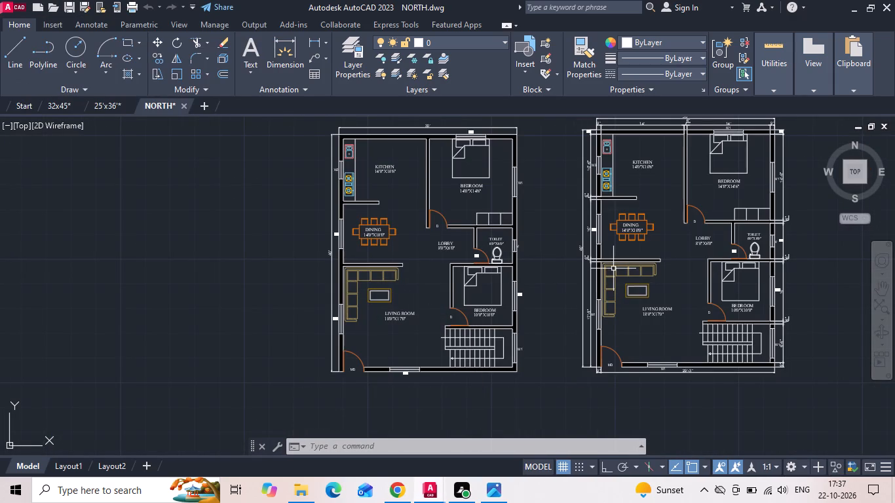
# Copy the L-shaped sofa, centre table and living room label from the NORTH drawing into 32x45, placing them outside the plan beside the portico.
pyautogui.click(55, 105)
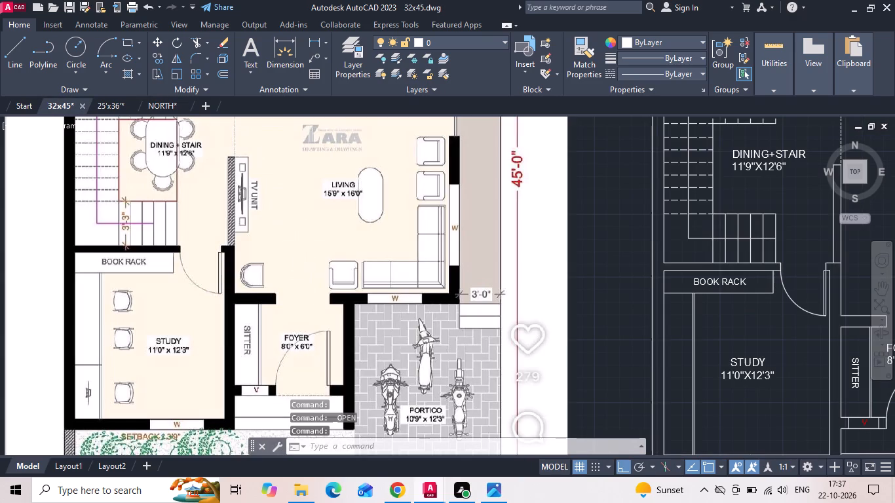
pyautogui.click(168, 106)
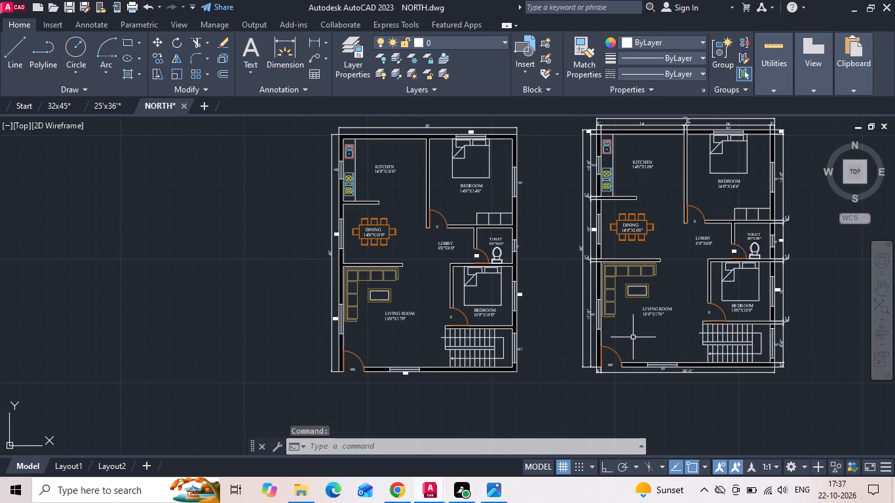
pyautogui.moveTo(635, 338); pyautogui.dragTo(527, 329, button='middle')
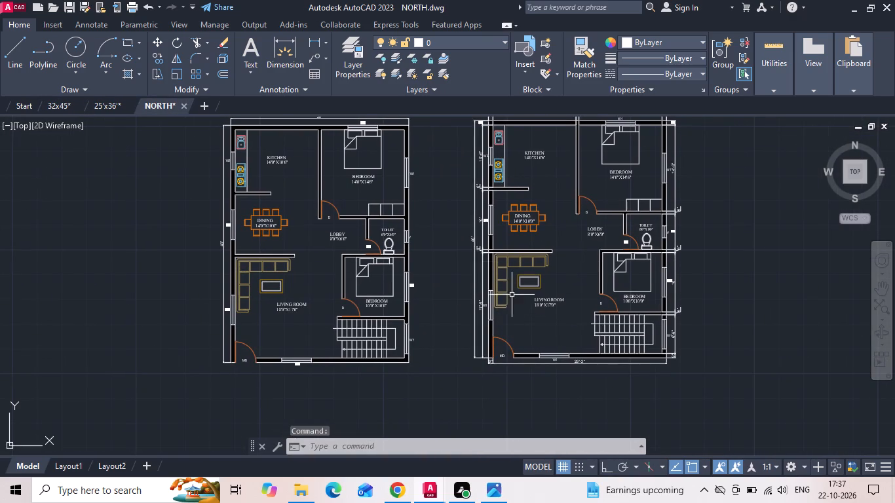
pyautogui.scroll(2, 512, 295)
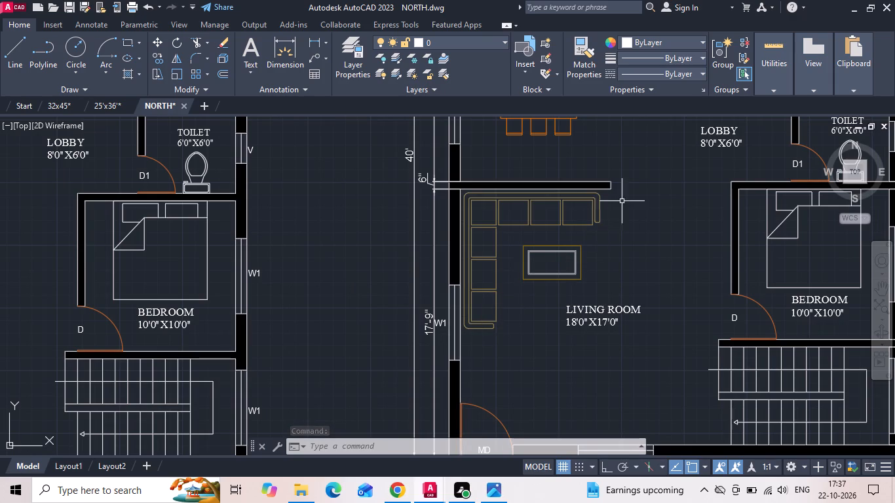
pyautogui.moveTo(611, 191); pyautogui.dragTo(604, 199)
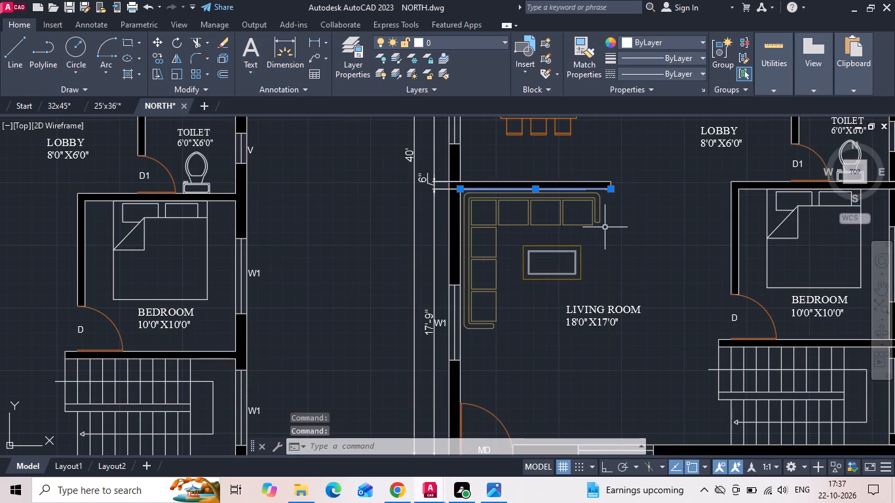
pyautogui.press('Escape')
pyautogui.click(606, 193)
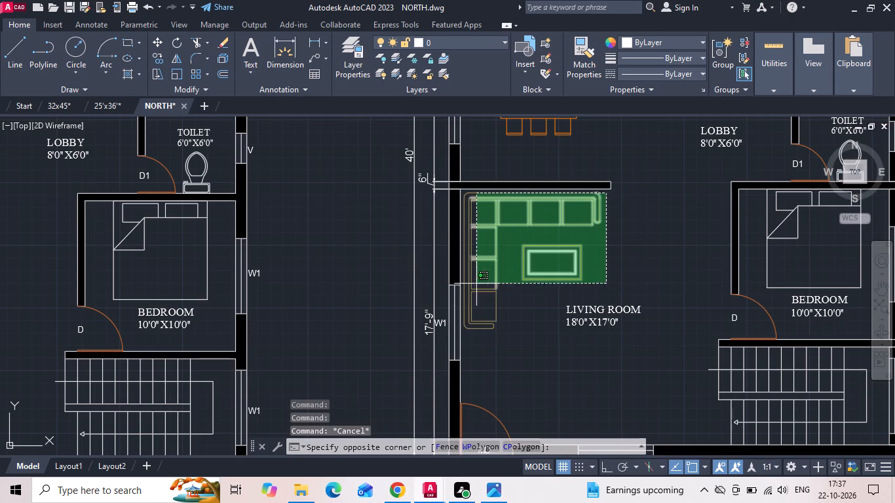
pyautogui.click(462, 351)
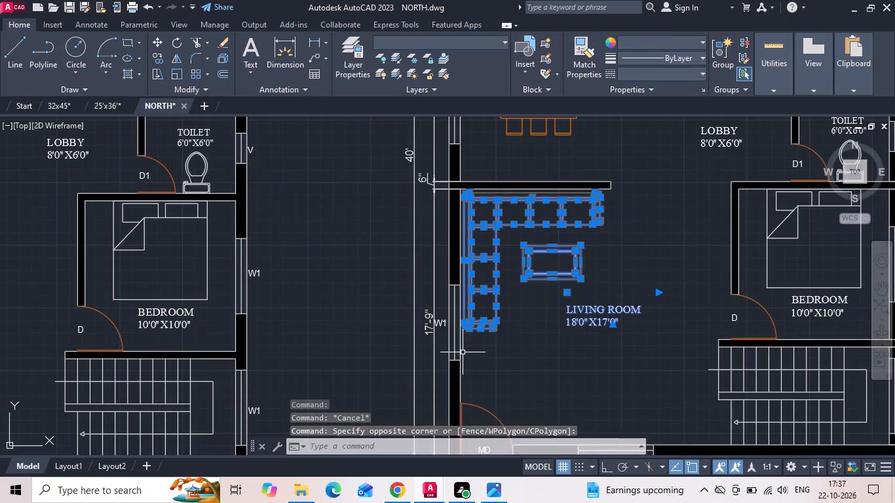
pyautogui.hotkey('ctrl', 'c')
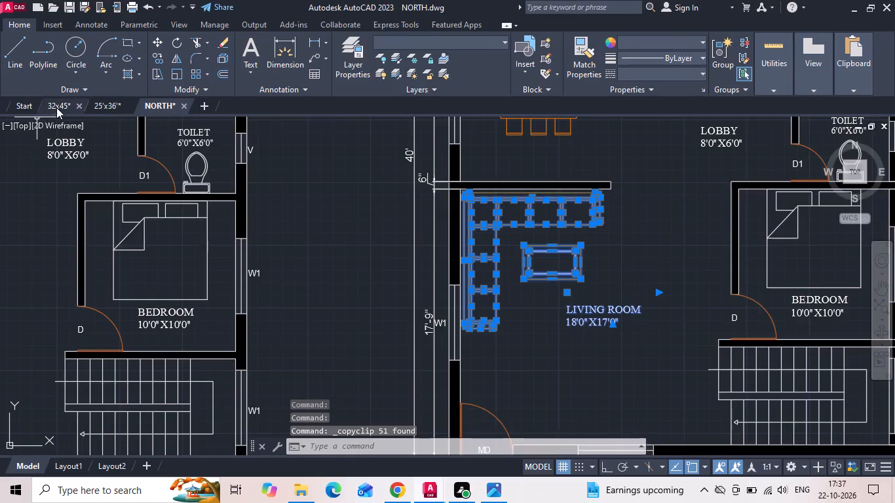
pyautogui.click(56, 107)
pyautogui.hotkey('ctrl', 'v')
pyautogui.scroll(-2, 246, 201)
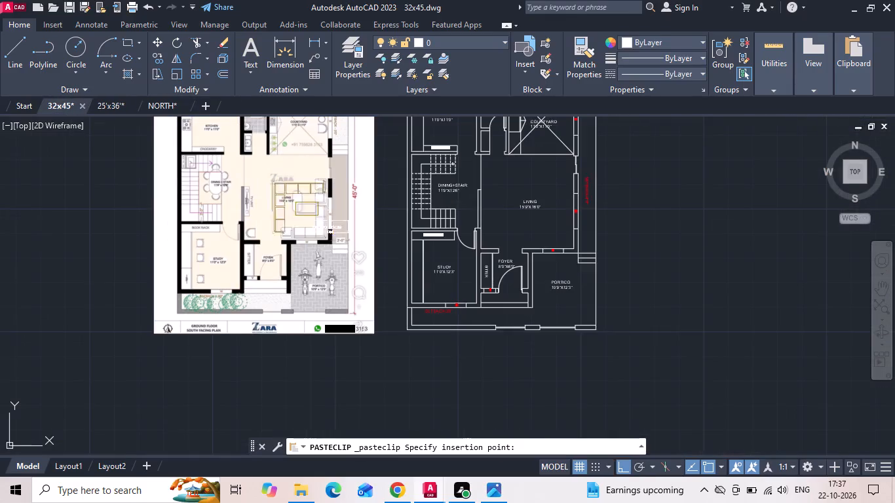
pyautogui.click(638, 266)
# Draw a line across the open outer back edge of the pasted sofa, joining its two rounded corners.
pyautogui.scroll(2, 688, 219)
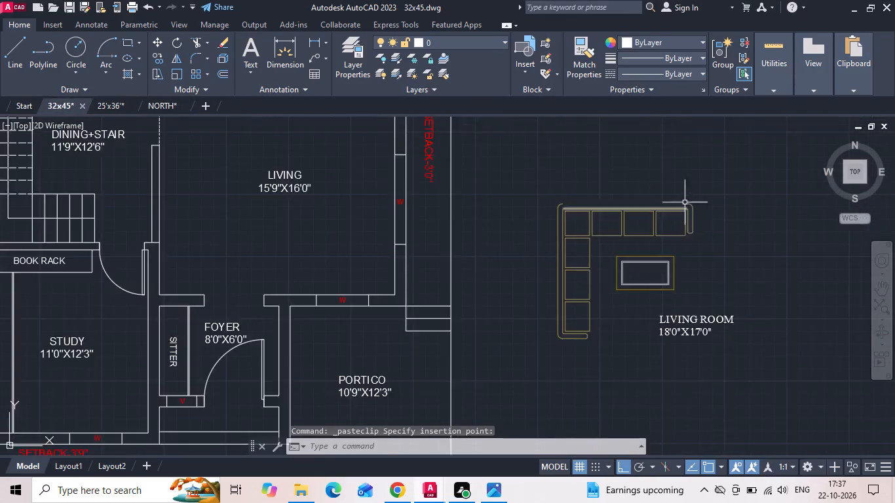
pyautogui.scroll(2, 678, 197)
pyautogui.scroll(-1, 412, 235)
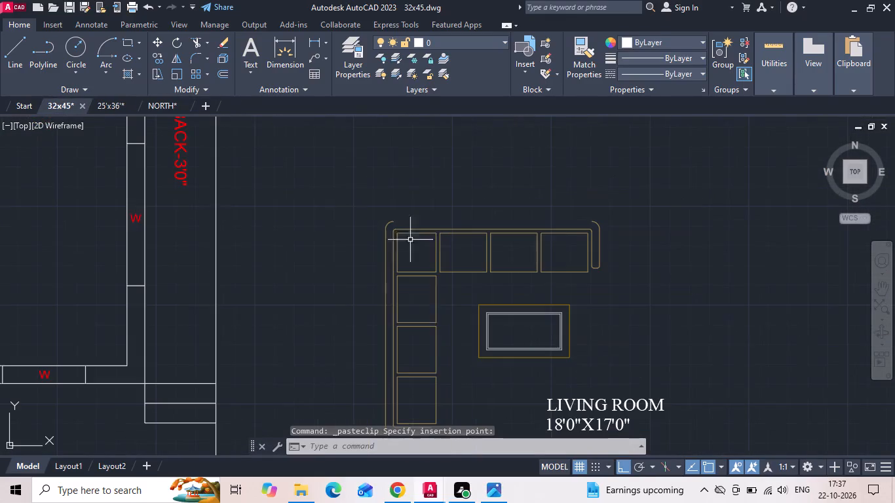
pyautogui.press('l')
pyautogui.press('space')
pyautogui.scroll(1, 419, 226)
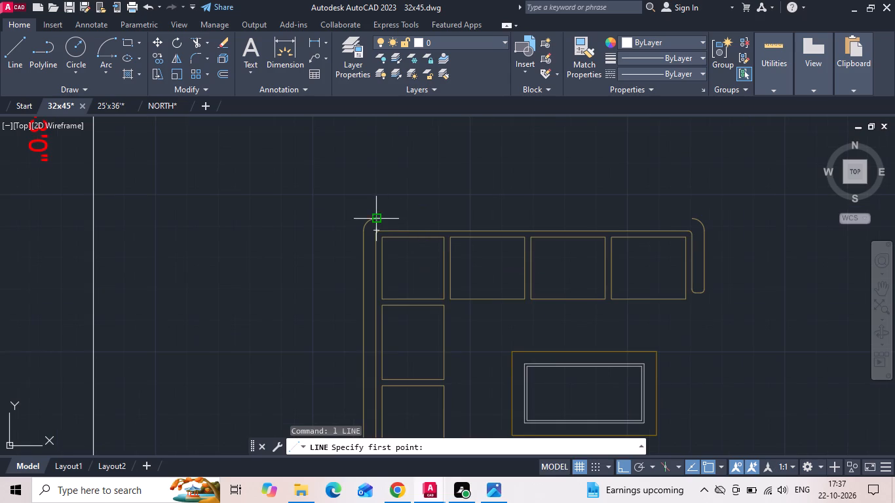
pyautogui.moveTo(377, 215); pyautogui.dragTo(386, 215)
pyautogui.click(695, 216)
pyautogui.press('Escape')
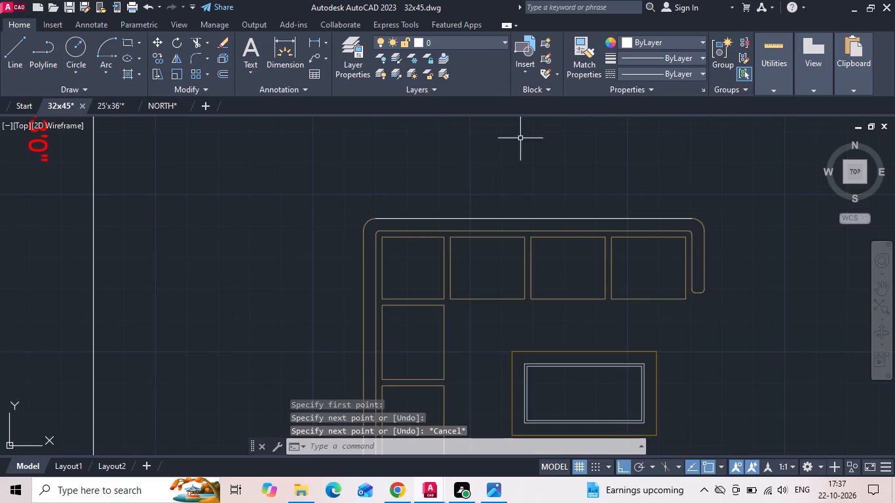
# Match the new back-edge line's properties to the sofa's inner back line.
pyautogui.click(597, 62)
pyautogui.click(496, 231)
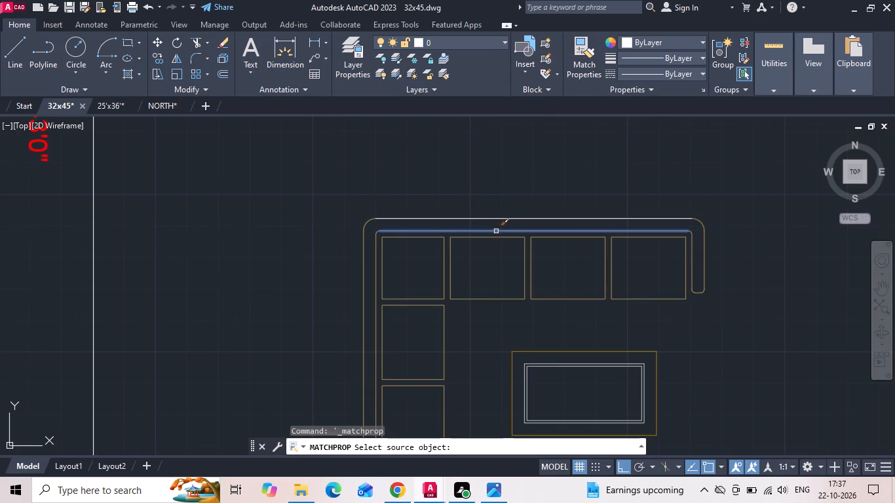
pyautogui.click(506, 220)
pyautogui.click(476, 204)
pyautogui.press('Escape')
pyautogui.scroll(-2, 478, 175)
pyautogui.press('Escape')
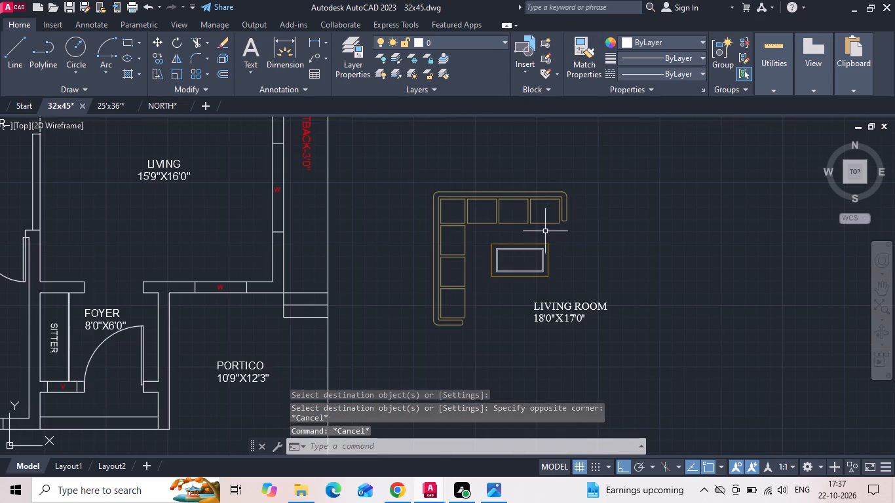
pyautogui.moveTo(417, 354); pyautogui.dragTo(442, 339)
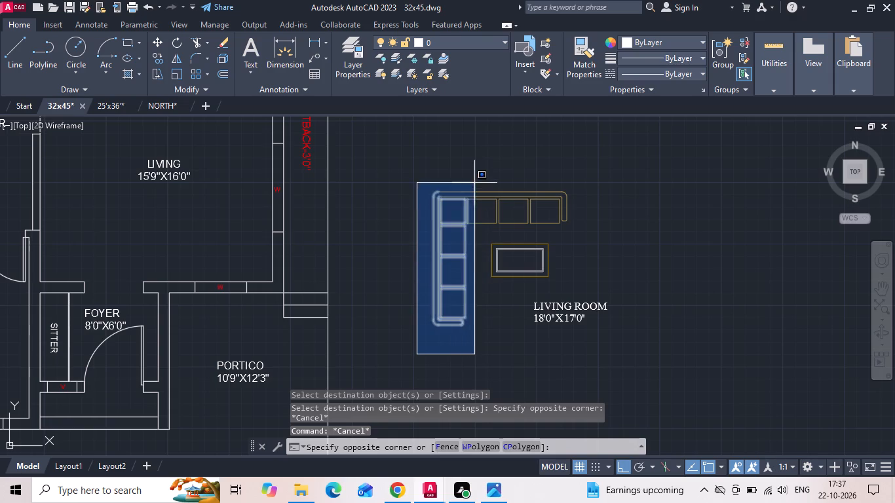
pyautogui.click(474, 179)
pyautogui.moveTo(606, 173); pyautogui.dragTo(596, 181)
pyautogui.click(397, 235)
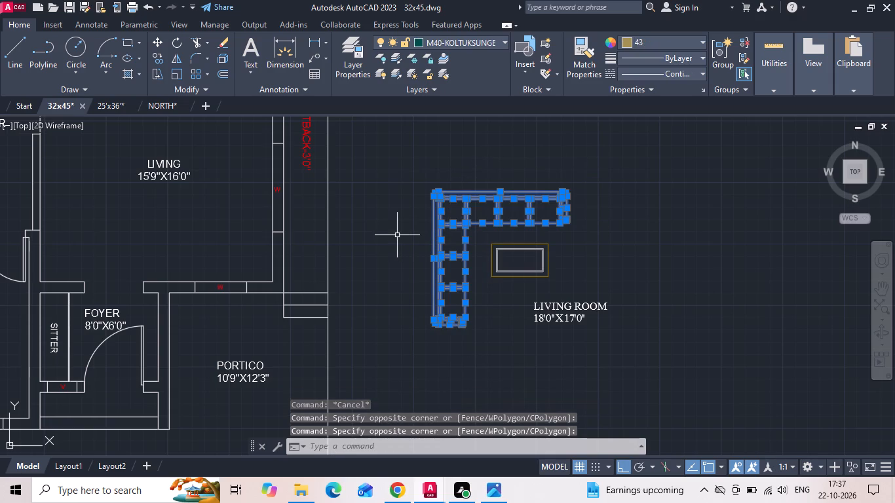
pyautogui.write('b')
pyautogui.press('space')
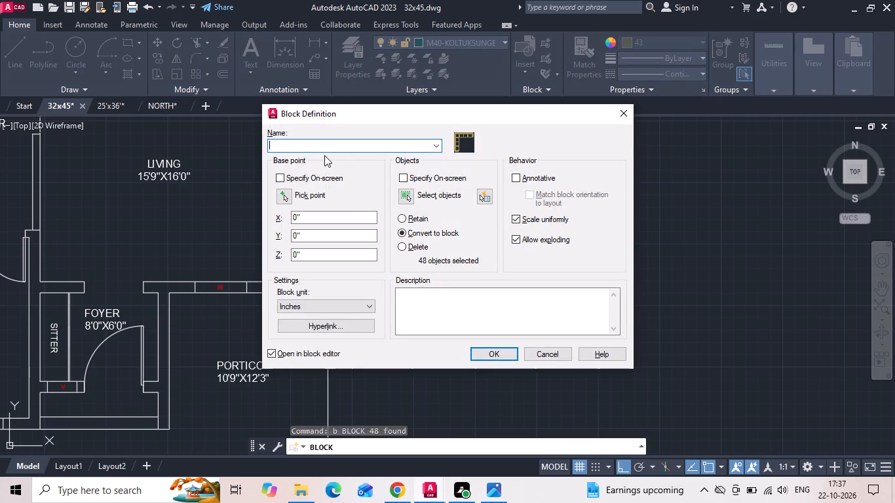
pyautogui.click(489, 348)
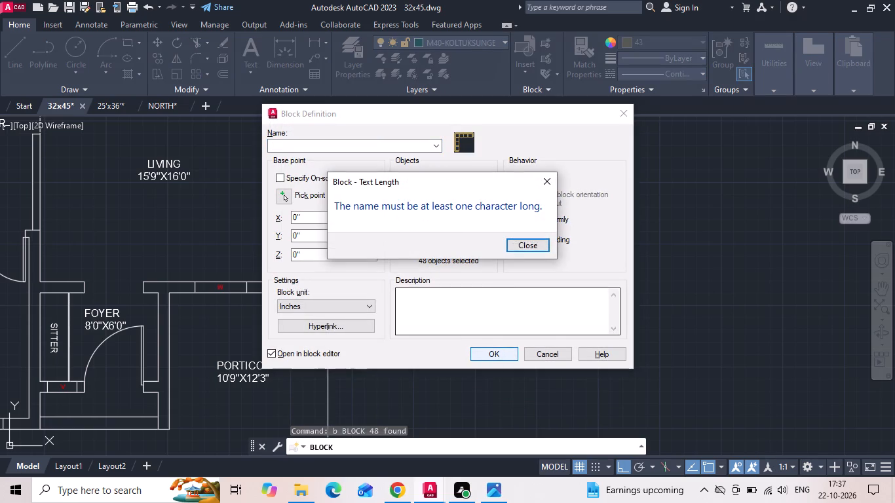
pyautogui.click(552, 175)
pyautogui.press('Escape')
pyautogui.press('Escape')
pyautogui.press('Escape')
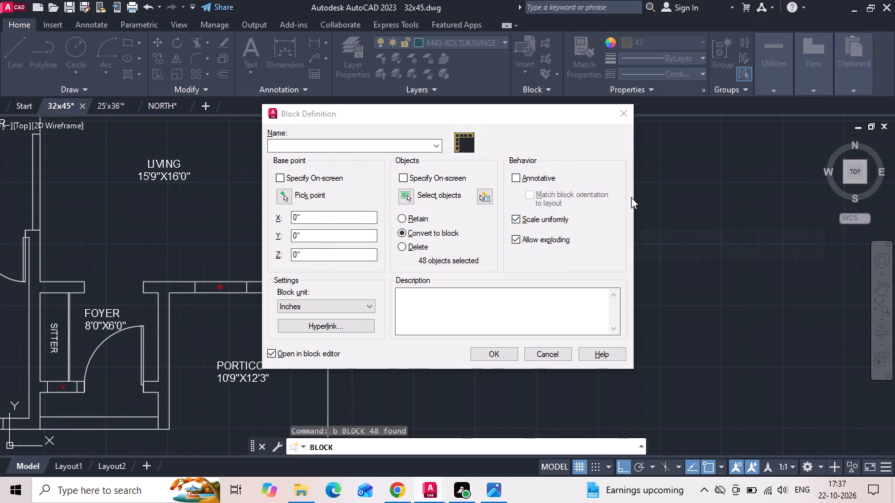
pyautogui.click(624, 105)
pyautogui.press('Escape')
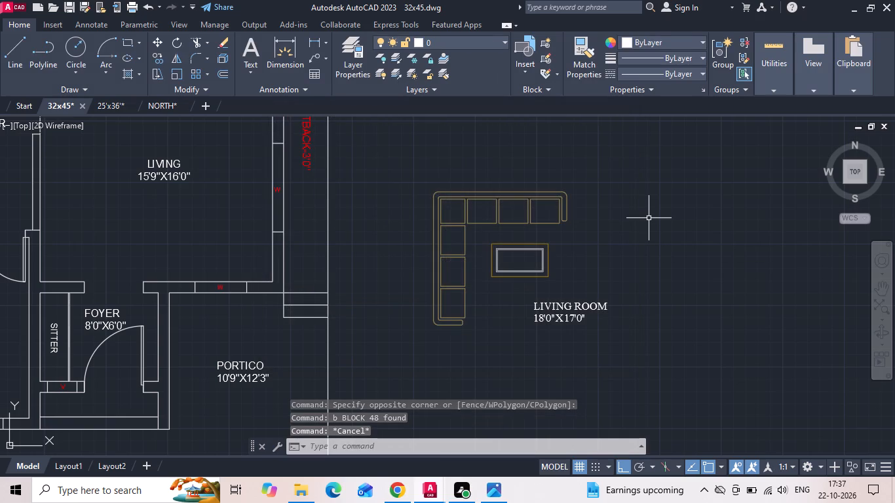
# Save the 32x45 drawing.
pyautogui.hotkey('ctrl', 's')
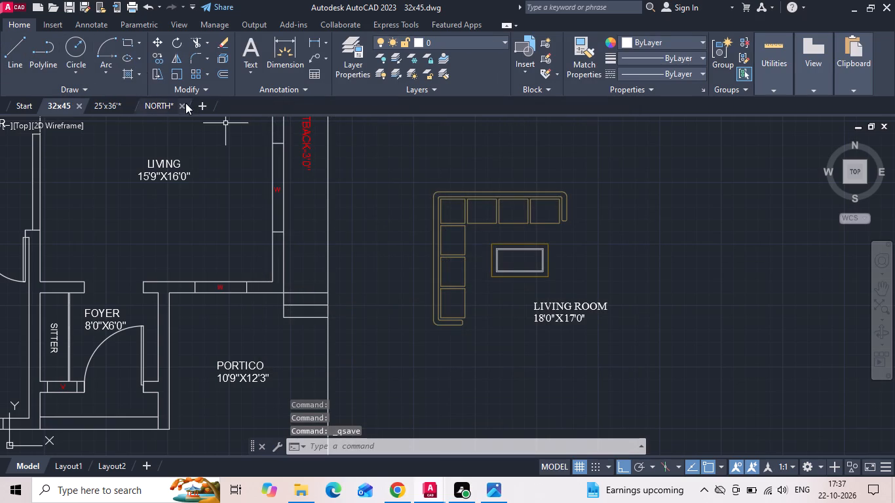
# Close the NORTH drawing, saving its changes.
pyautogui.click(181, 106)
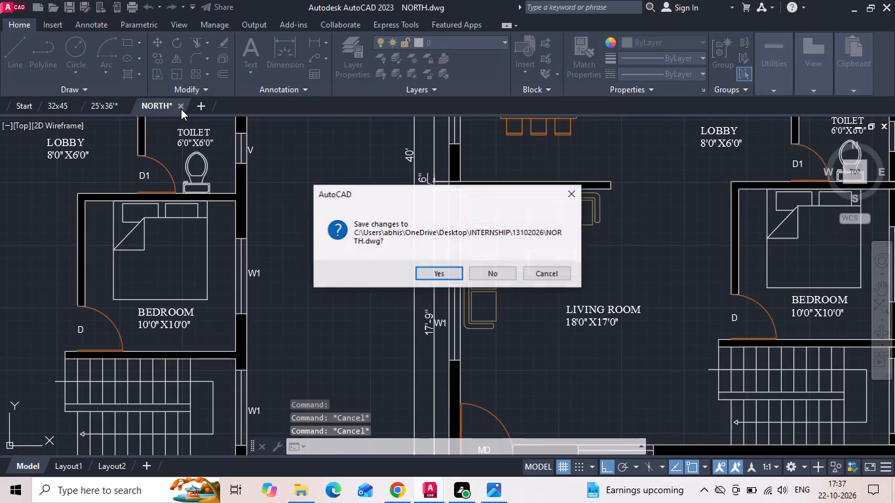
pyautogui.click(428, 274)
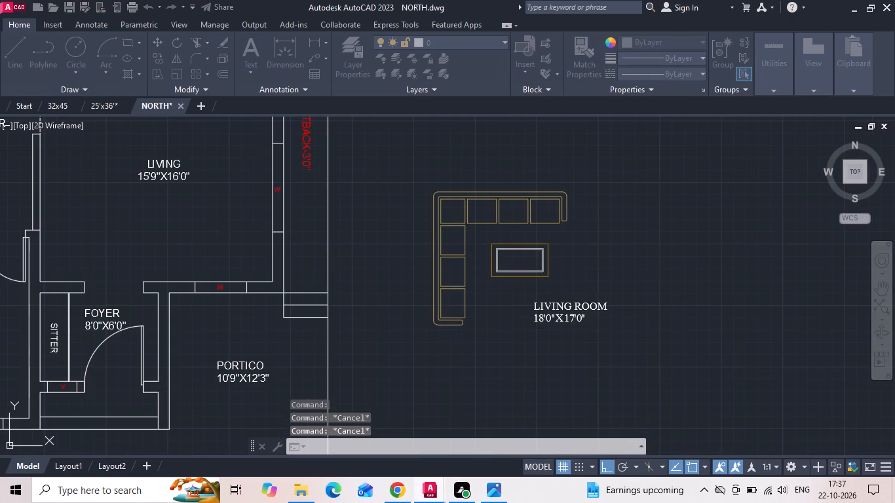
# Open the recent drawing Courtyard House.dwg and show its External References palette for the missing reference.
pyautogui.click(8, 9)
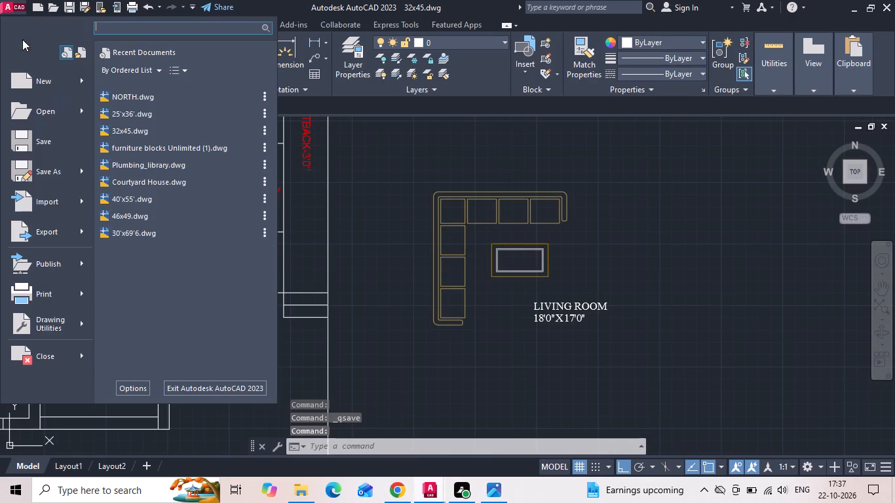
pyautogui.click(123, 184)
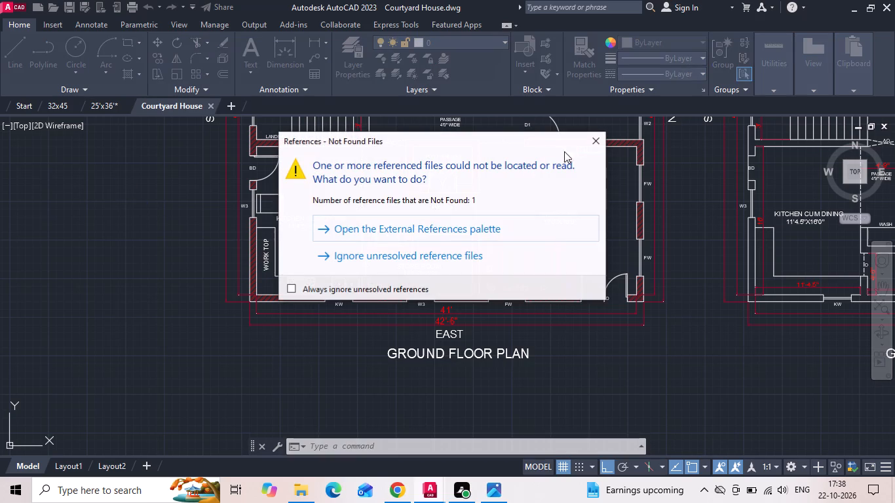
pyautogui.click(430, 228)
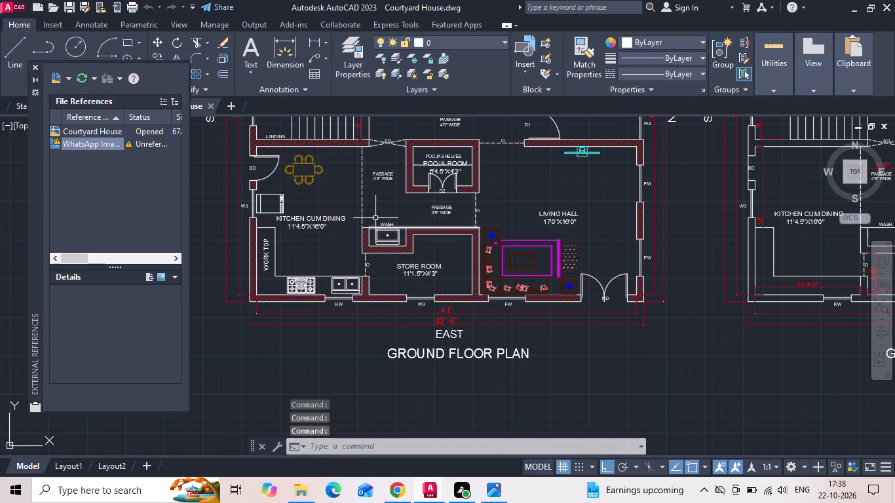
# Copy the kitchen hob, the living hall TV and the master bedroom desk's computer set, and close the External References palette.
pyautogui.click(297, 284)
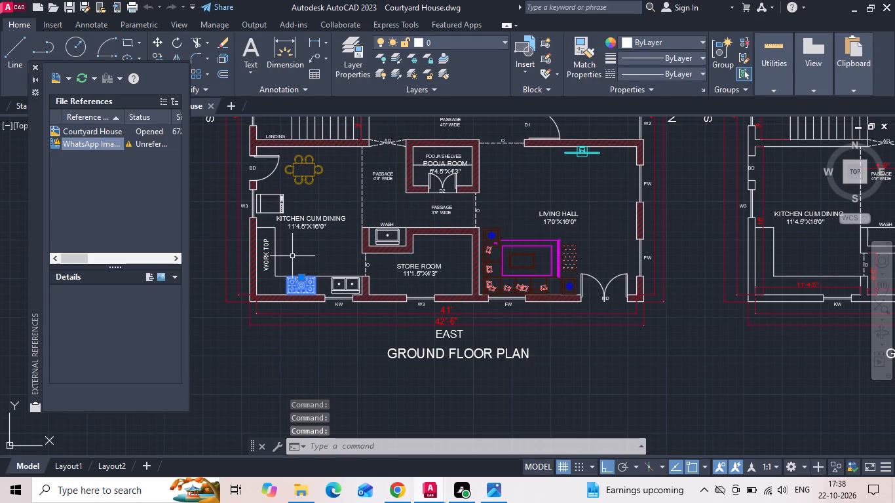
pyautogui.click(591, 151)
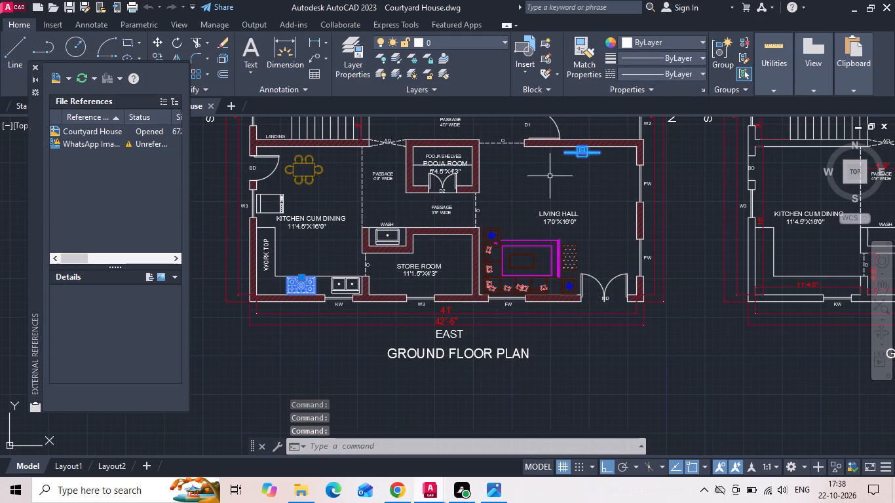
pyautogui.moveTo(549, 178); pyautogui.dragTo(543, 318, button='middle')
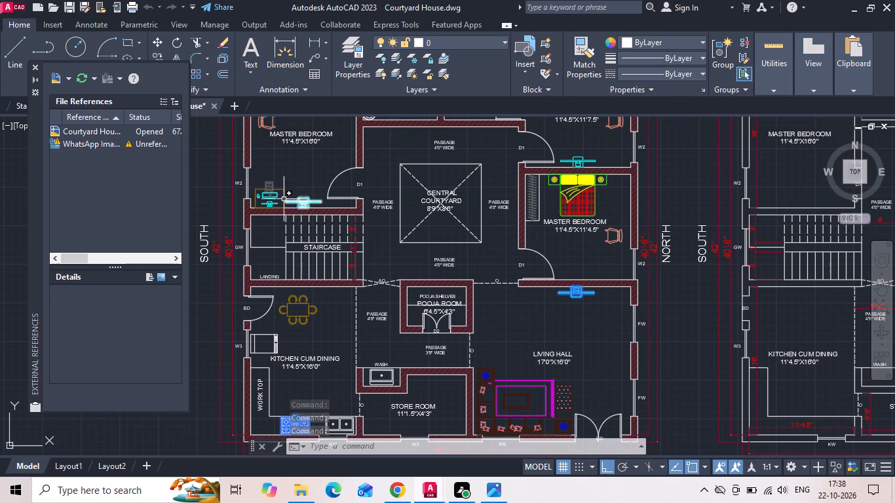
pyautogui.scroll(2, 253, 189)
pyautogui.scroll(1, 309, 211)
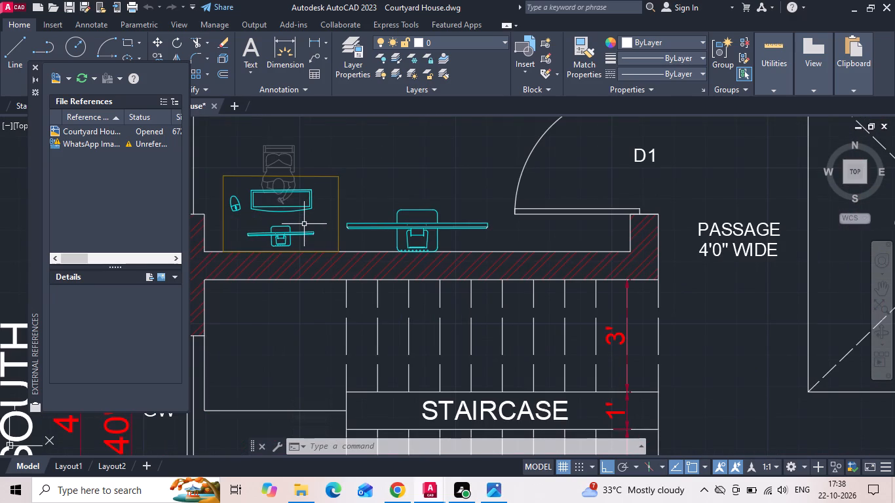
pyautogui.click(309, 205)
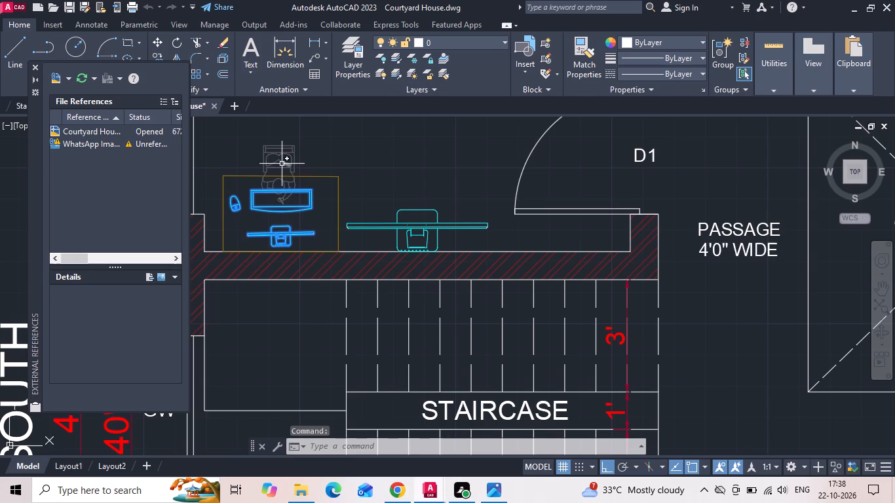
pyautogui.hotkey('ctrl', 'c')
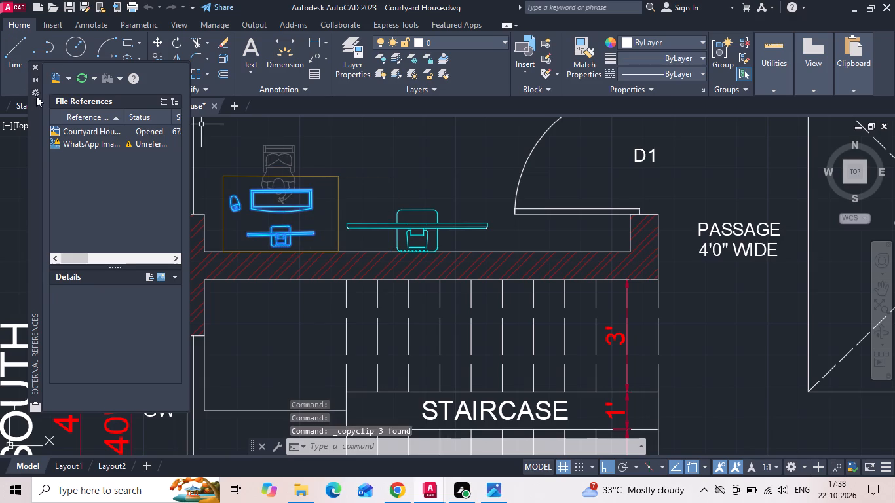
pyautogui.click(36, 66)
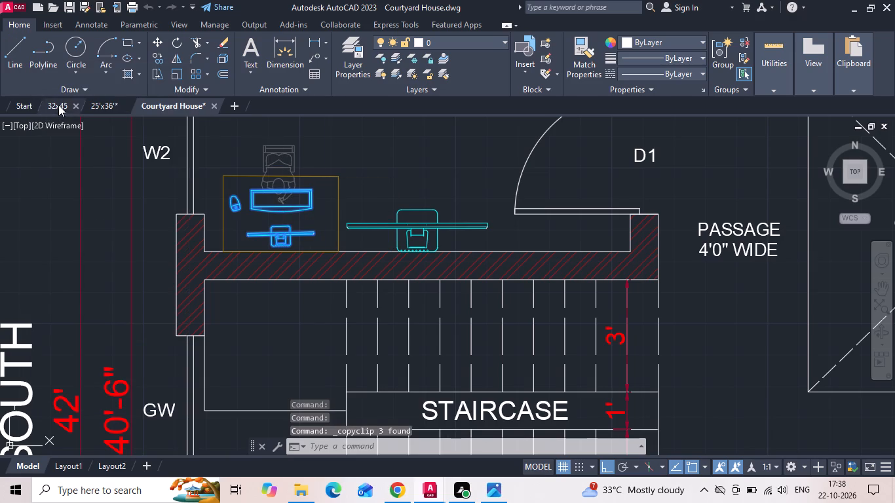
# Switch to the 32x45 drawing and paste the copied hob, TV and computer set outside the plan, around the sofa.
pyautogui.click(60, 104)
pyautogui.hotkey('ctrl', 'v')
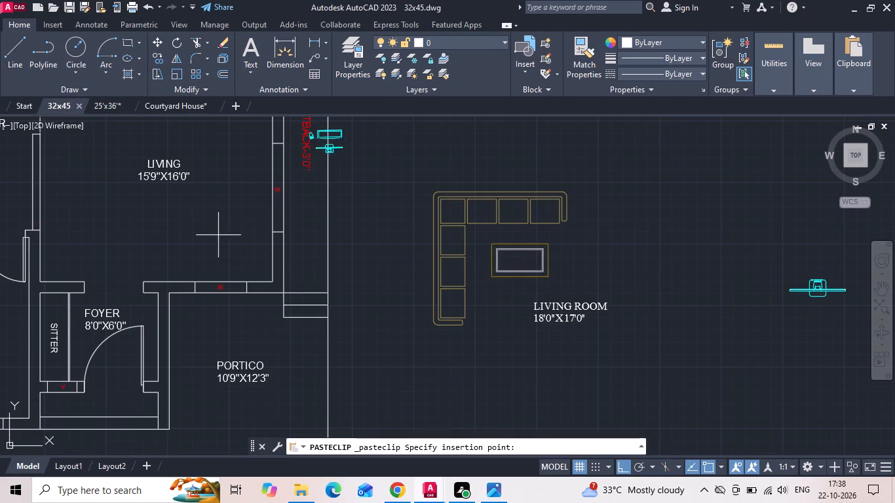
pyautogui.scroll(-1, 197, 248)
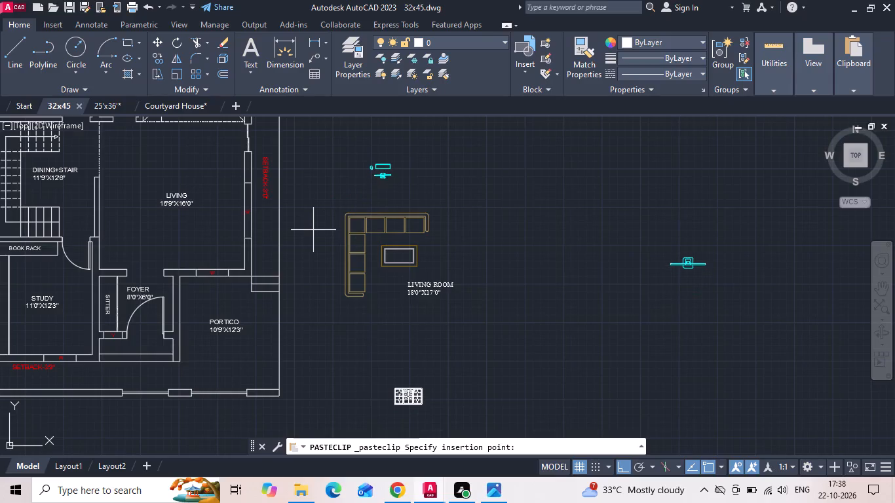
pyautogui.click(313, 230)
# Move the pasted TV into the living room of the plan, near the foyer opening.
pyautogui.scroll(-2, 477, 230)
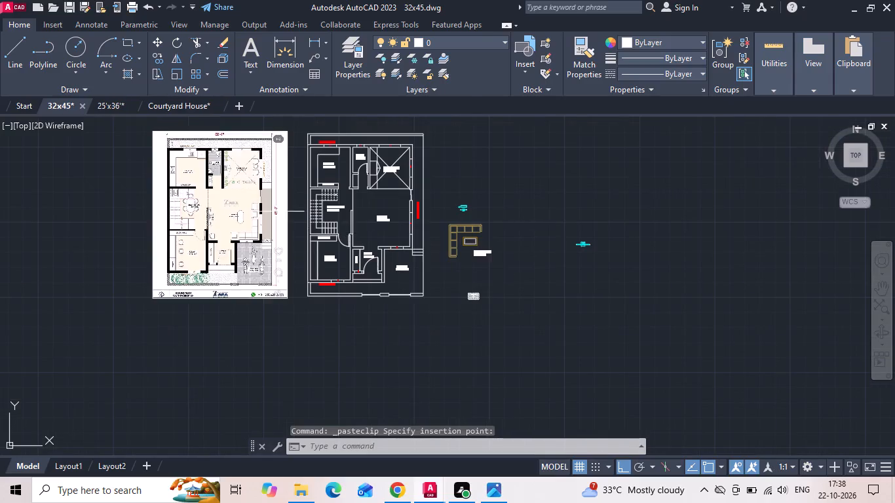
pyautogui.scroll(2, 226, 206)
pyautogui.scroll(-1, 164, 255)
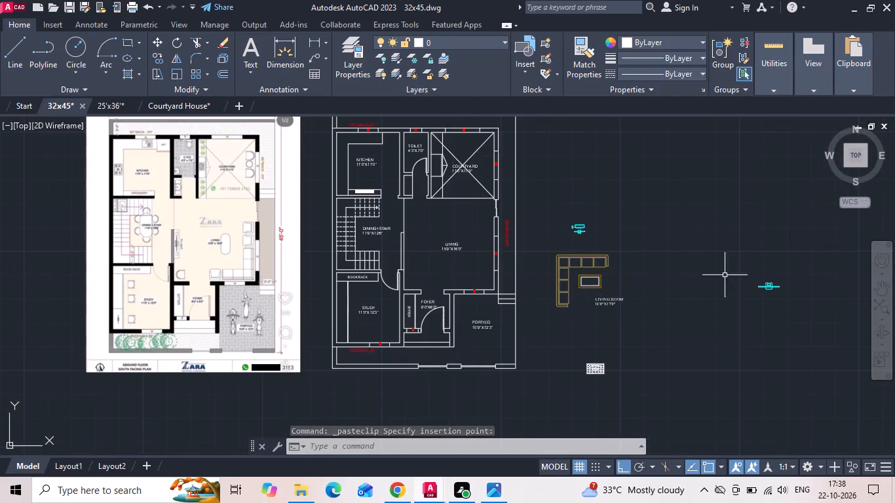
pyautogui.click(773, 286)
pyautogui.rightClick(772, 286)
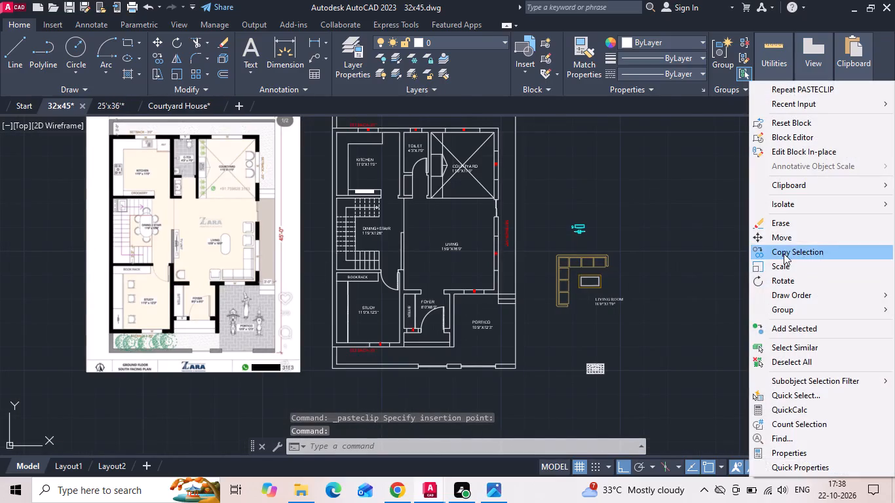
pyautogui.click(786, 242)
pyautogui.moveTo(769, 285); pyautogui.dragTo(761, 284)
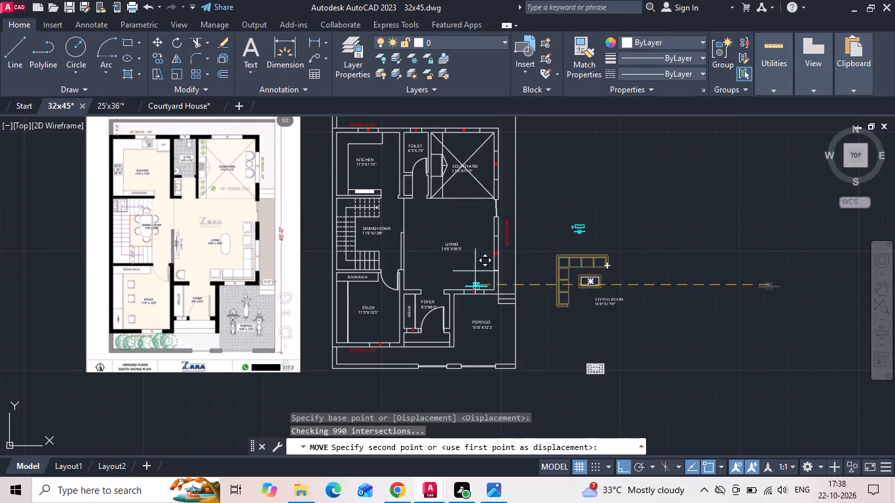
pyautogui.moveTo(406, 269); pyautogui.dragTo(628, 268, button='middle')
pyautogui.scroll(2, 619, 267)
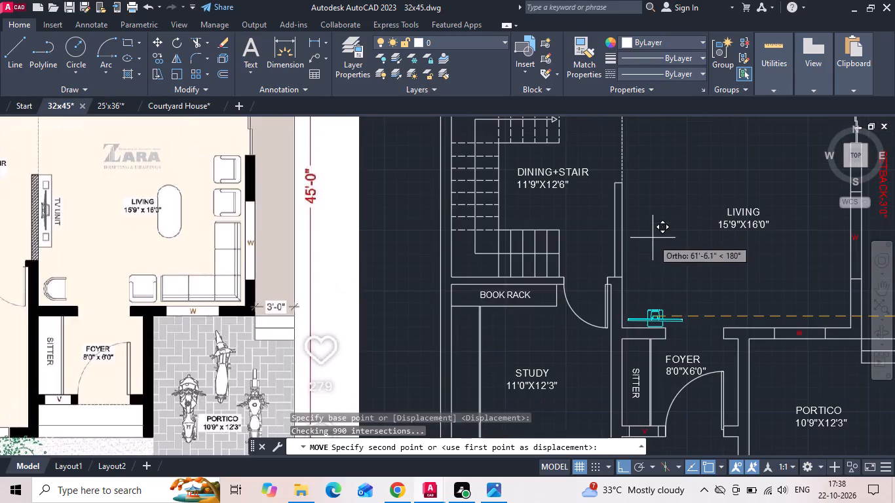
pyautogui.click(654, 229)
pyautogui.press('Escape')
# Rotate the TV 90° so it runs parallel to the partition between dining and living.
pyautogui.click(650, 316)
pyautogui.rightClick(650, 316)
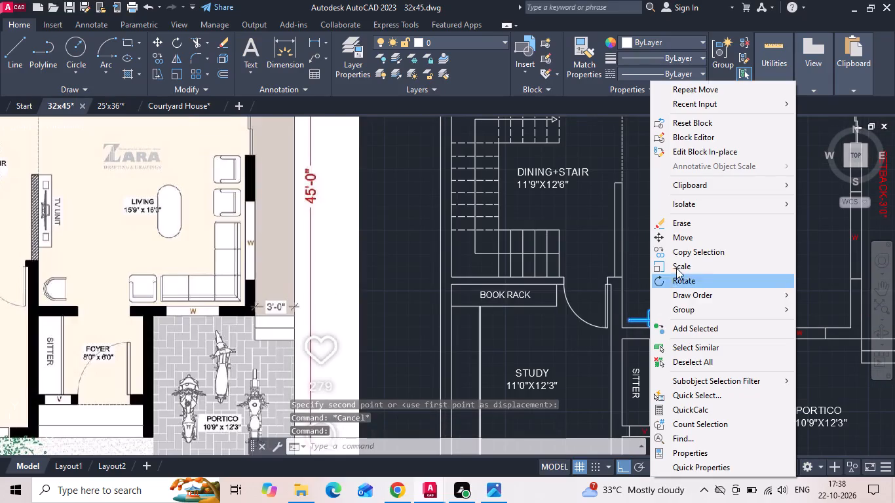
pyautogui.click(679, 285)
pyautogui.click(678, 260)
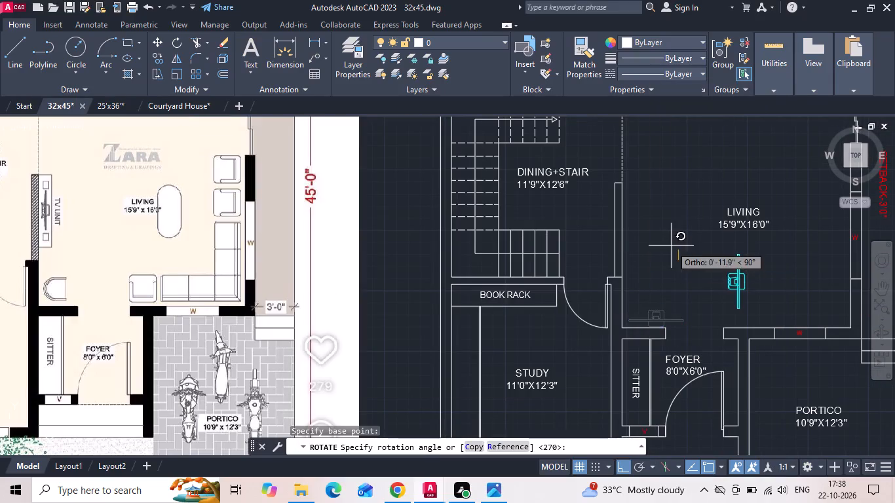
pyautogui.click(671, 246)
# Move the TV by the back of its base onto the living-room face of the TV partition wall.
pyautogui.scroll(-1, 700, 278)
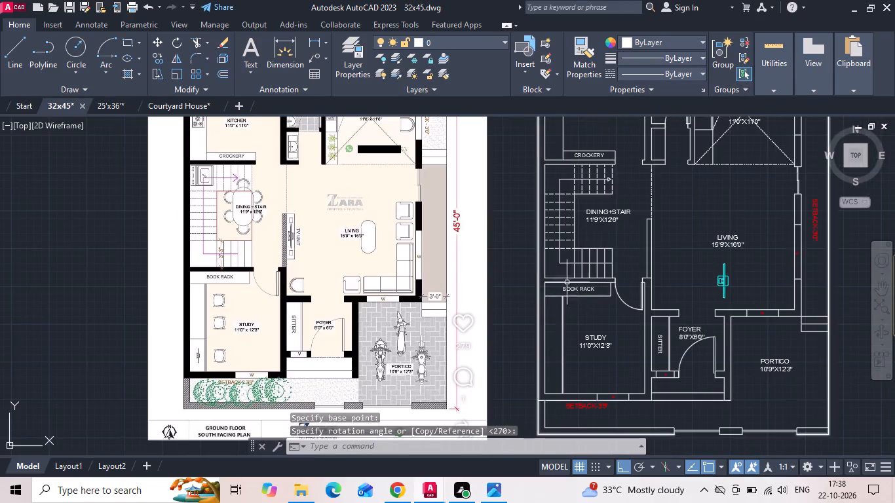
pyautogui.scroll(1, 695, 288)
pyautogui.scroll(3, 776, 282)
pyautogui.moveTo(702, 267); pyautogui.dragTo(617, 267)
pyautogui.click(489, 263)
pyautogui.rightClick(487, 261)
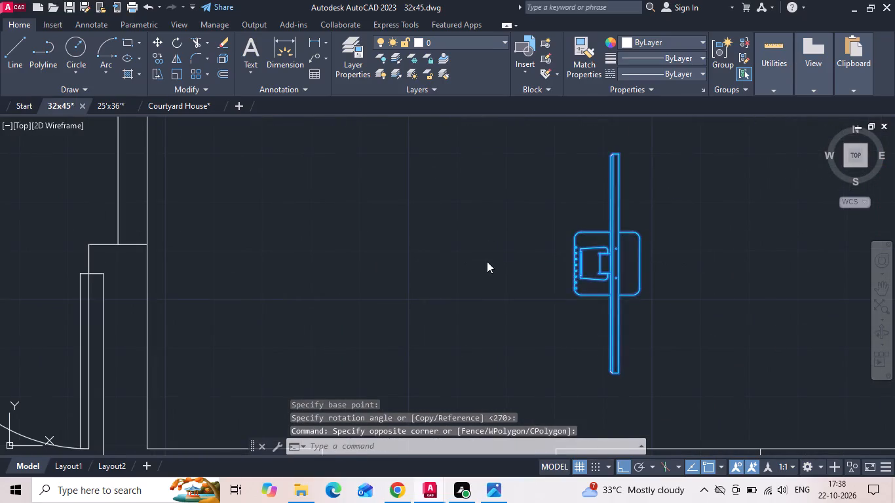
pyautogui.click(538, 240)
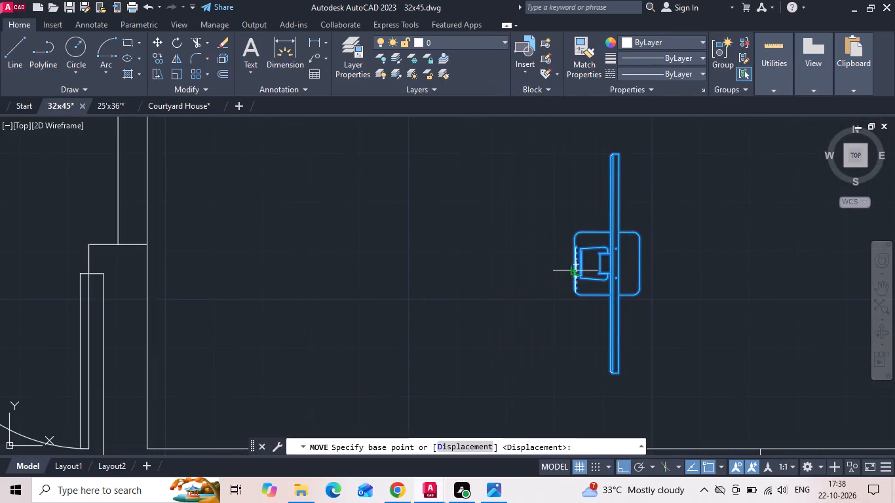
pyautogui.click(571, 261)
pyautogui.scroll(-2, 576, 275)
pyautogui.moveTo(422, 214); pyautogui.dragTo(440, 308, button='middle')
pyautogui.click(427, 289)
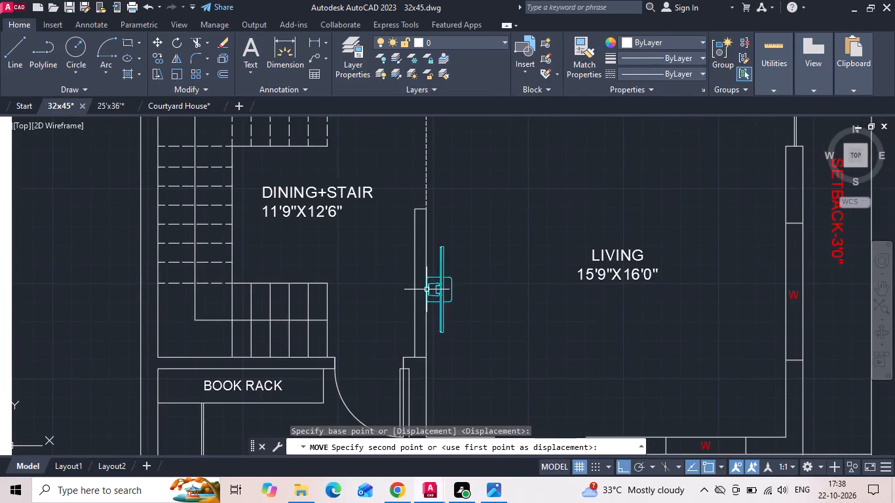
pyautogui.moveTo(455, 265); pyautogui.dragTo(466, 240, button='middle')
pyautogui.press('Escape')
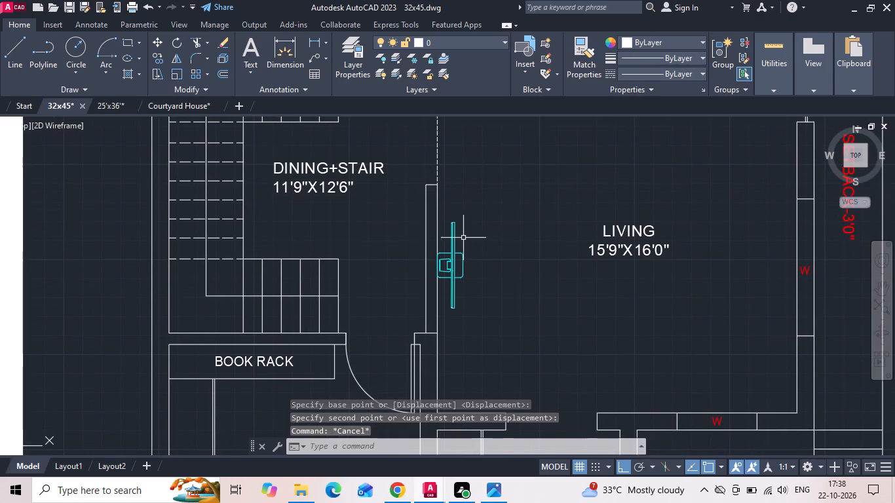
# Draw a horizontal guide line from the midpoint of the TV partition wall into the living room.
pyautogui.press('l')
pyautogui.press('space')
pyautogui.click(423, 255)
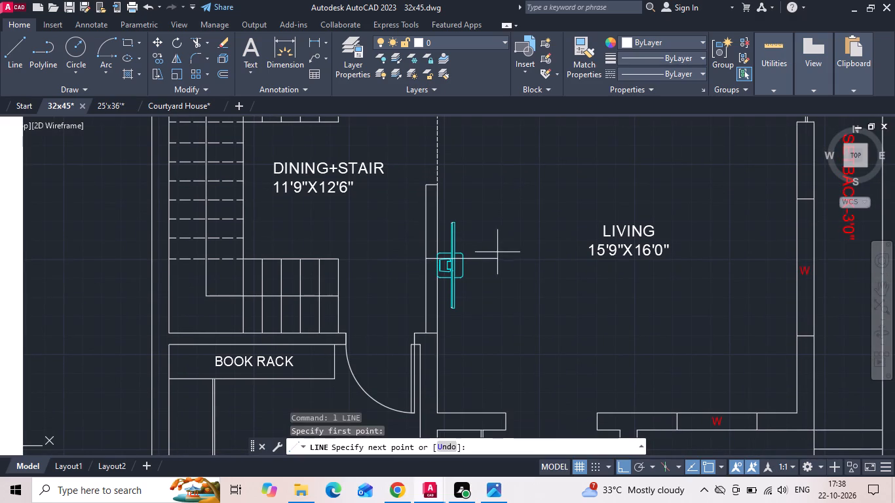
pyautogui.click(519, 249)
pyautogui.press('Escape')
# Move the TV by the centre of its base's back edge to where the guide line crosses the partition face.
pyautogui.scroll(2, 494, 253)
pyautogui.click(424, 239)
pyautogui.click(385, 200)
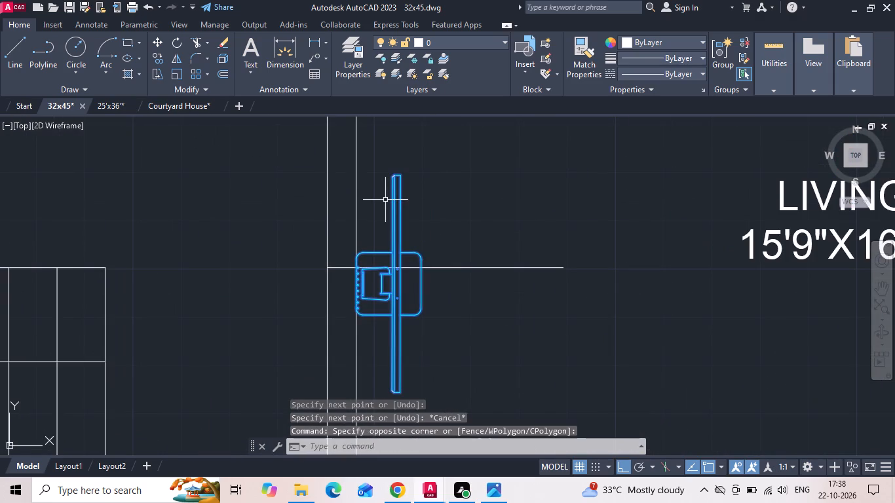
pyautogui.rightClick(385, 199)
pyautogui.click(411, 239)
pyautogui.moveTo(336, 296); pyautogui.dragTo(337, 287, button='middle')
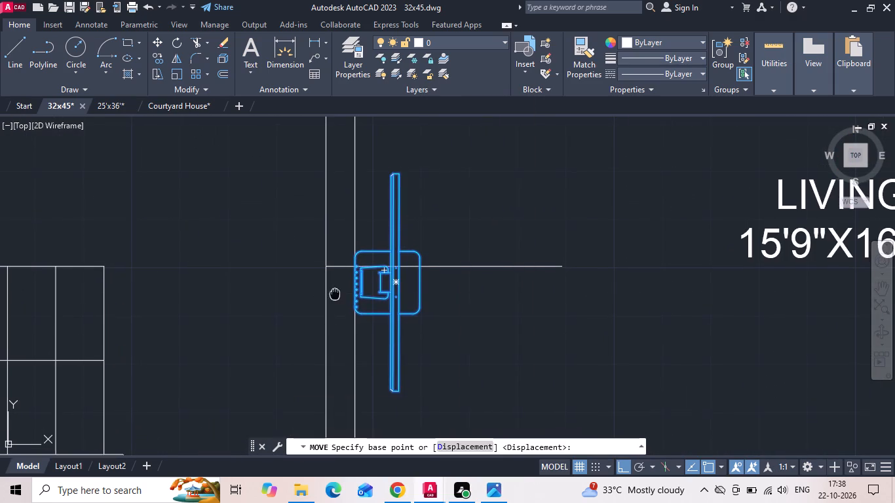
pyautogui.moveTo(337, 287); pyautogui.dragTo(373, 276, button='middle')
pyautogui.scroll(2, 354, 291)
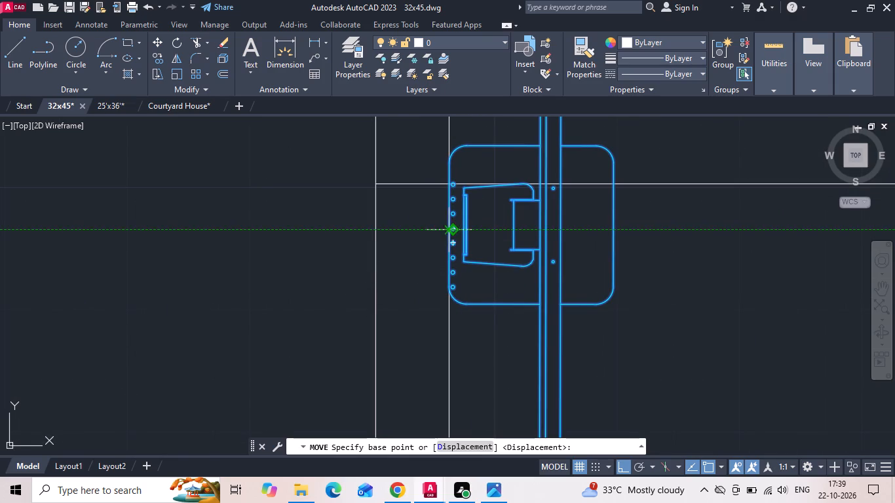
pyautogui.scroll(1, 443, 227)
pyautogui.click(452, 227)
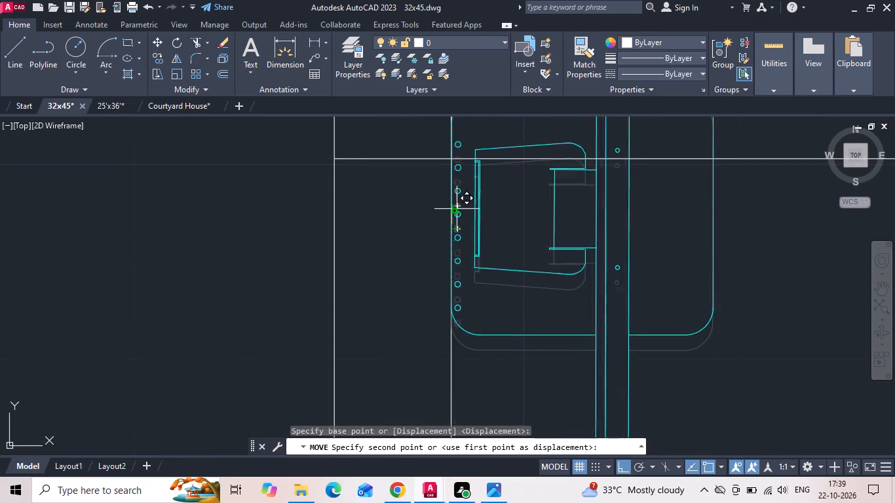
pyautogui.click(450, 157)
# Delete the horizontal guide line through the TV.
pyautogui.scroll(-2, 439, 267)
pyautogui.moveTo(641, 180); pyautogui.dragTo(638, 250)
pyautogui.click(634, 263)
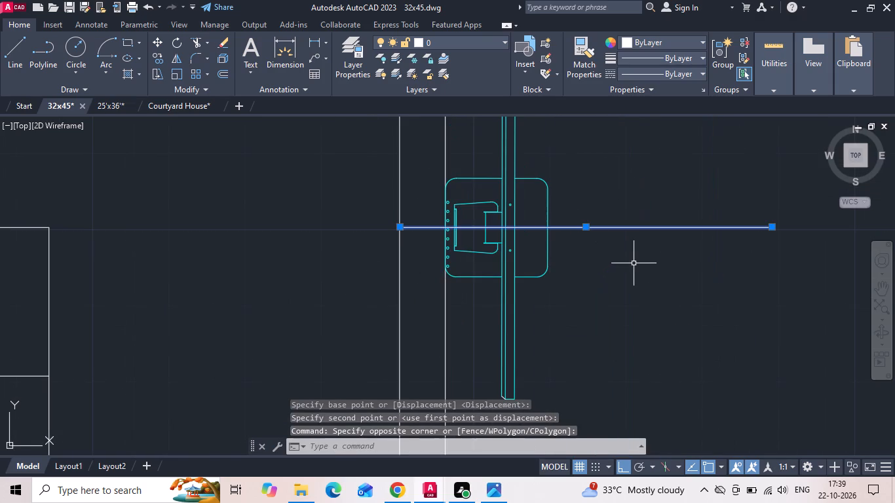
pyautogui.press('Delete')
# Draw a 4 by 4 inch square with one corner on the upper end of the TV screen.
pyautogui.scroll(-2, 639, 277)
pyautogui.moveTo(492, 307); pyautogui.dragTo(526, 284, button='middle')
pyautogui.scroll(-1, 527, 301)
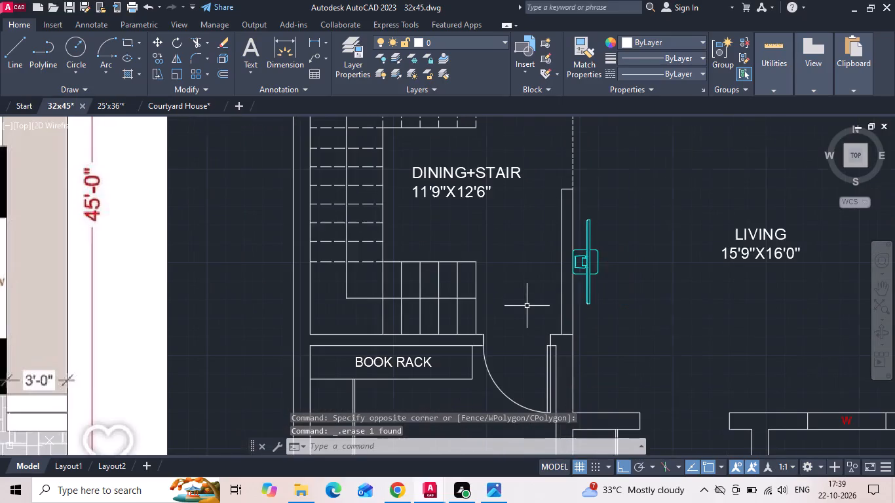
pyautogui.scroll(-1, 527, 307)
pyautogui.moveTo(318, 305); pyautogui.dragTo(546, 286, button='middle')
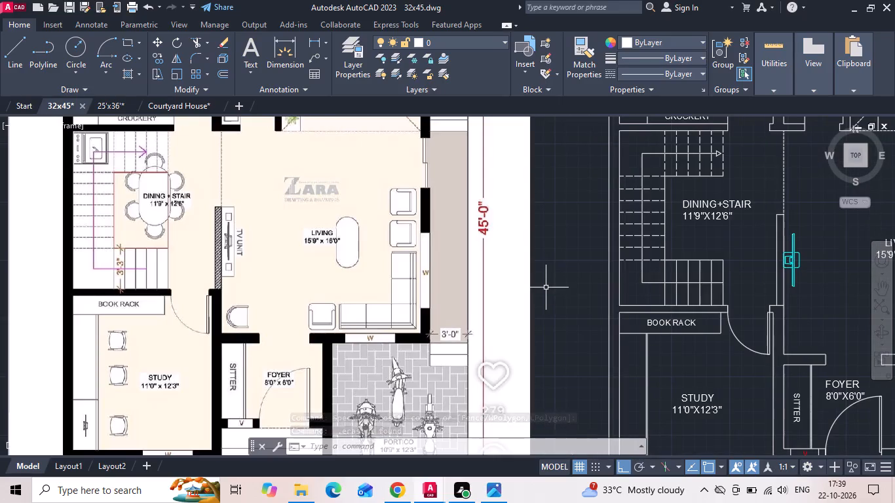
pyautogui.write('rec')
pyautogui.press('space')
pyautogui.scroll(2, 797, 225)
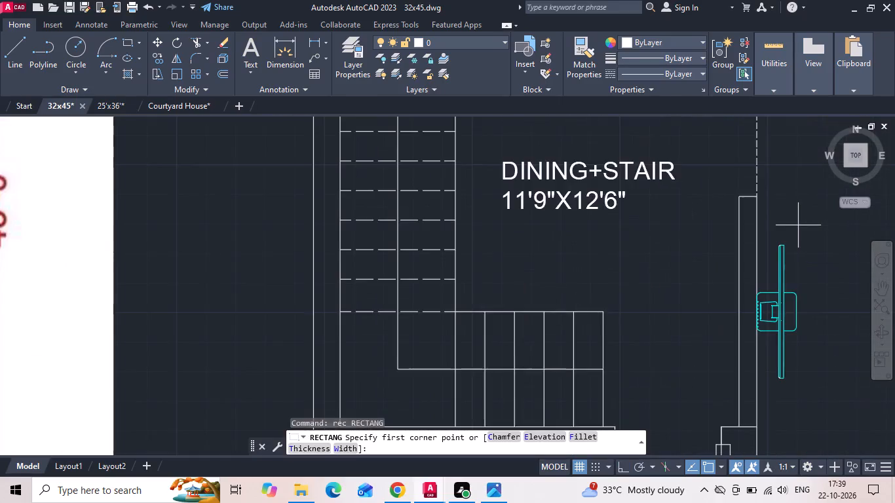
pyautogui.moveTo(798, 227); pyautogui.dragTo(547, 230, button='middle')
pyautogui.scroll(1, 533, 233)
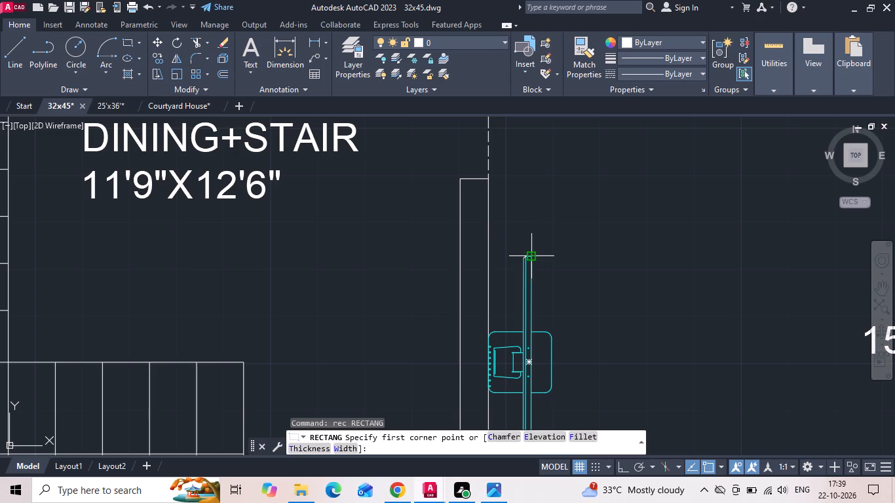
pyautogui.click(535, 253)
pyautogui.write('d')
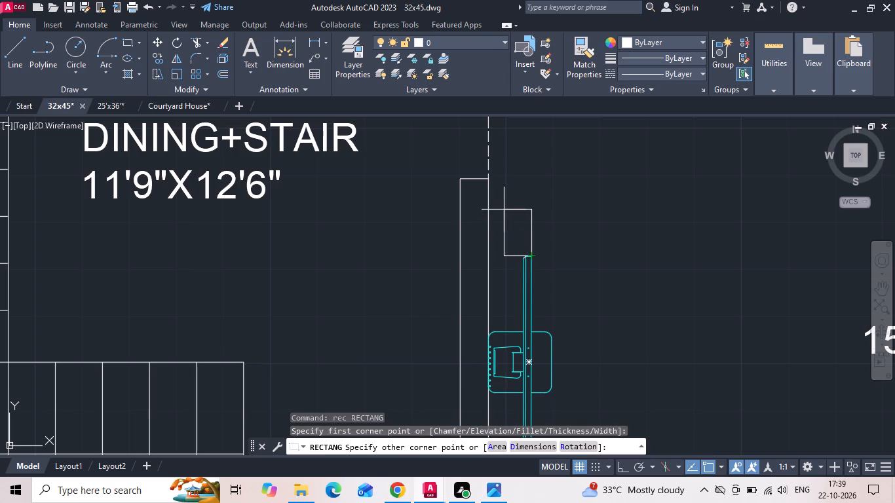
pyautogui.press('space')
pyautogui.press('4')
pyautogui.press("'")
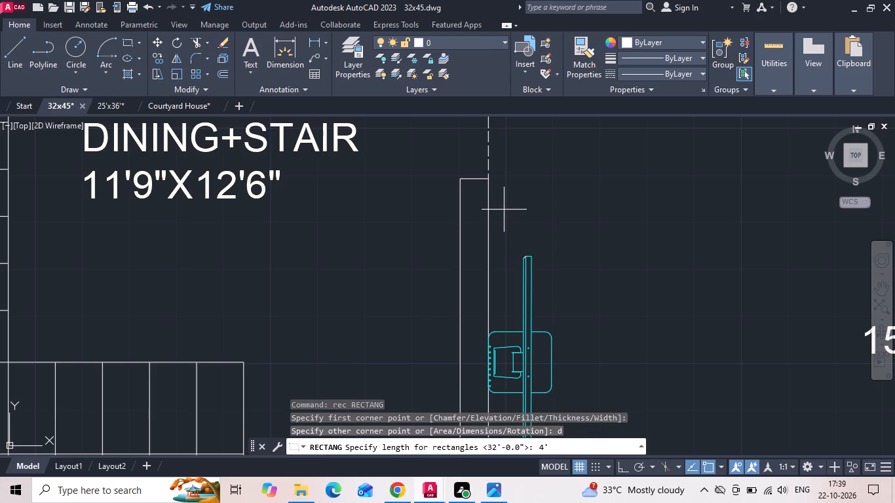
pyautogui.press('BackSpace')
pyautogui.press('Return')
pyautogui.press('4')
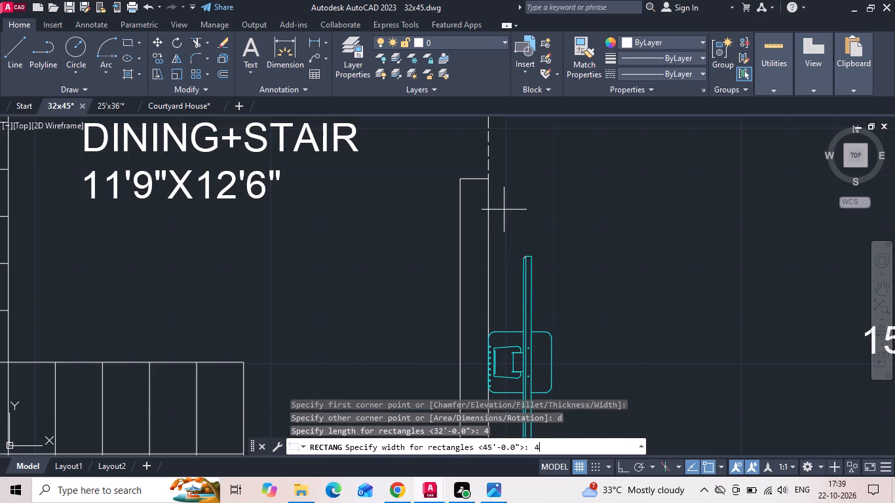
pyautogui.press('Return')
pyautogui.click(504, 210)
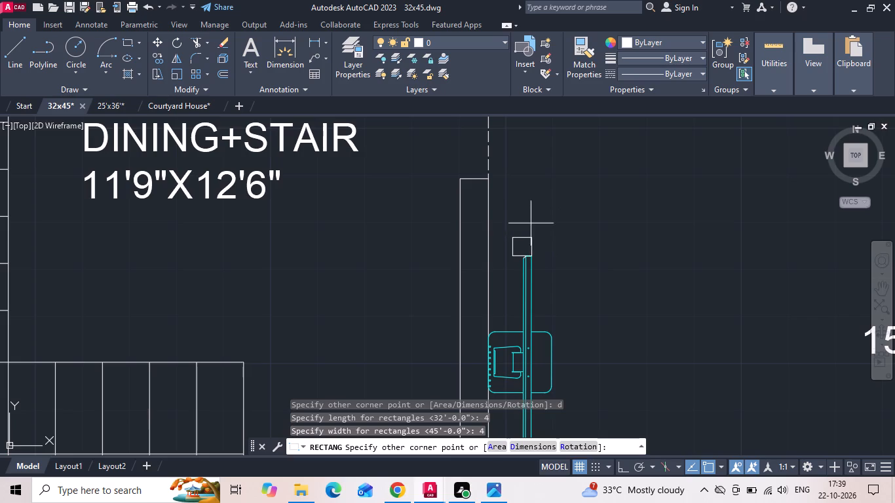
pyautogui.click(529, 206)
# Move the small square straight up, clear of the TV's upper end.
pyautogui.scroll(-3, 615, 217)
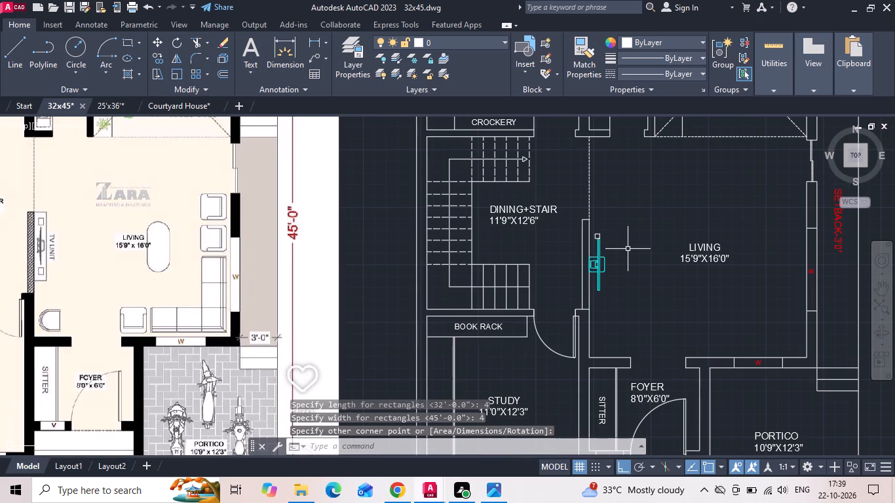
pyautogui.scroll(4, 603, 236)
pyautogui.click(613, 248)
pyautogui.click(604, 236)
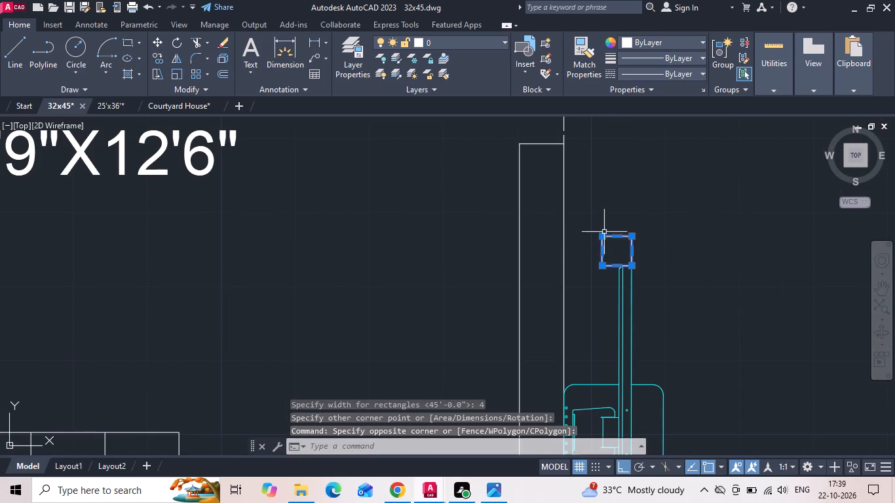
pyautogui.rightClick(604, 223)
pyautogui.click(624, 237)
pyautogui.click(677, 231)
pyautogui.click(674, 195)
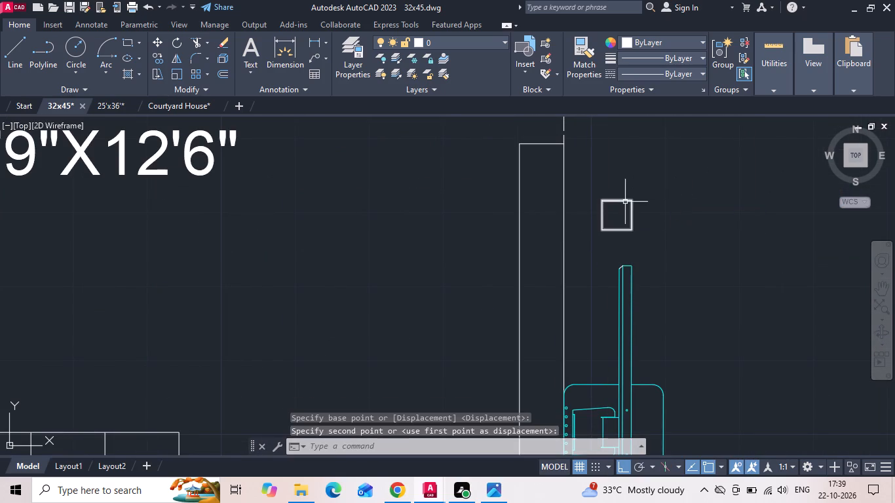
# Stretch the small square's top edge upward by 2 inches.
pyautogui.click(622, 202)
pyautogui.click(613, 179)
pyautogui.moveTo(616, 198); pyautogui.dragTo(617, 189)
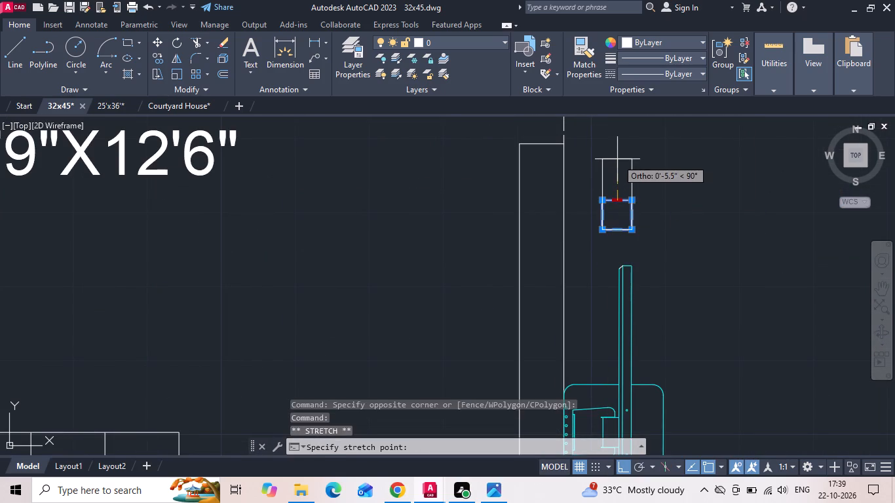
pyautogui.write('2')
pyautogui.press('space')
pyautogui.press('Escape')
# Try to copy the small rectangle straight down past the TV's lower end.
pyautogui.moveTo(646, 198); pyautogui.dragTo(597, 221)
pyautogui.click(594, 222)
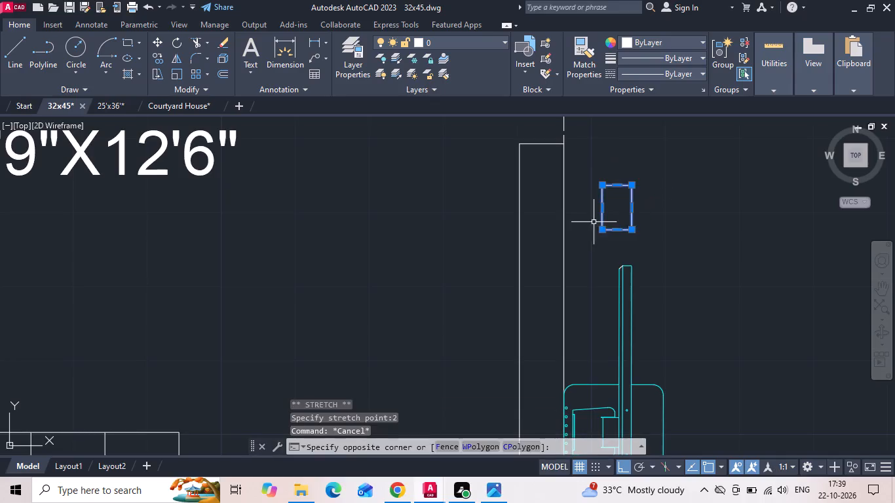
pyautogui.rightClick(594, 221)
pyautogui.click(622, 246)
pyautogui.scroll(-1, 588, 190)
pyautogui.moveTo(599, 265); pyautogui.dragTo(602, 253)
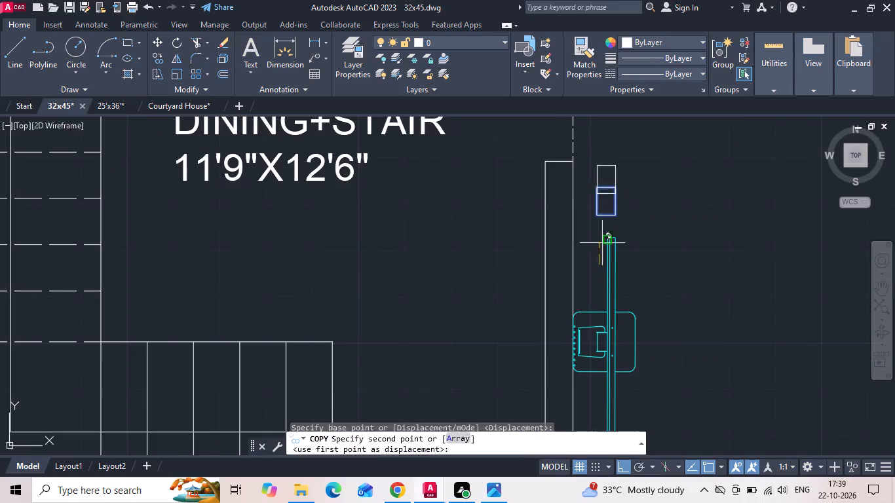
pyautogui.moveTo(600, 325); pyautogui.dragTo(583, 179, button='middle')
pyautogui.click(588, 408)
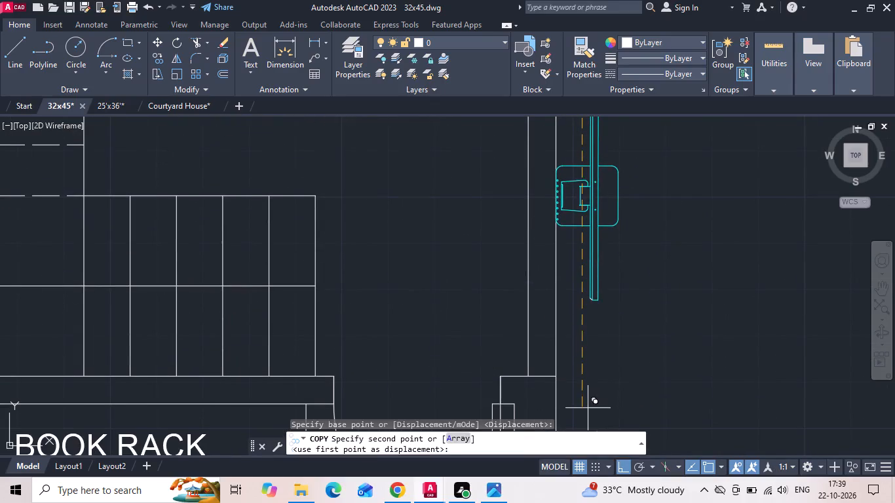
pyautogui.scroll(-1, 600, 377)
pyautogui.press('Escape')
# Check the TV unit in the reference plan and measure the length of the TV partition wall.
pyautogui.scroll(-2, 596, 259)
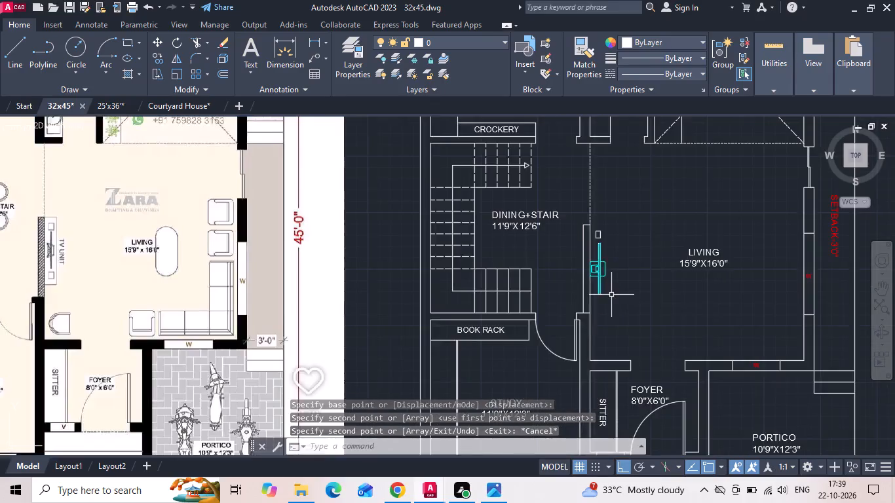
pyautogui.scroll(-2, 613, 297)
pyautogui.scroll(2, 296, 253)
pyautogui.scroll(1, 530, 276)
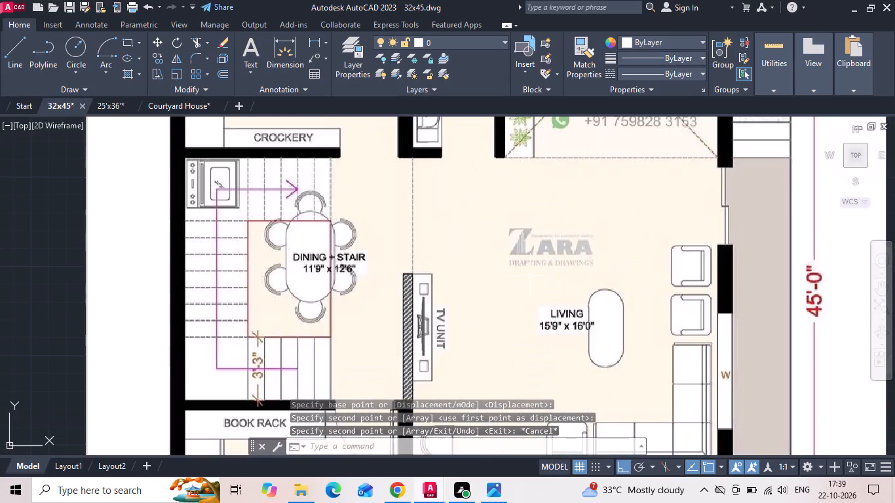
pyautogui.moveTo(526, 274); pyautogui.dragTo(368, 217, button='middle')
pyautogui.scroll(1, 368, 217)
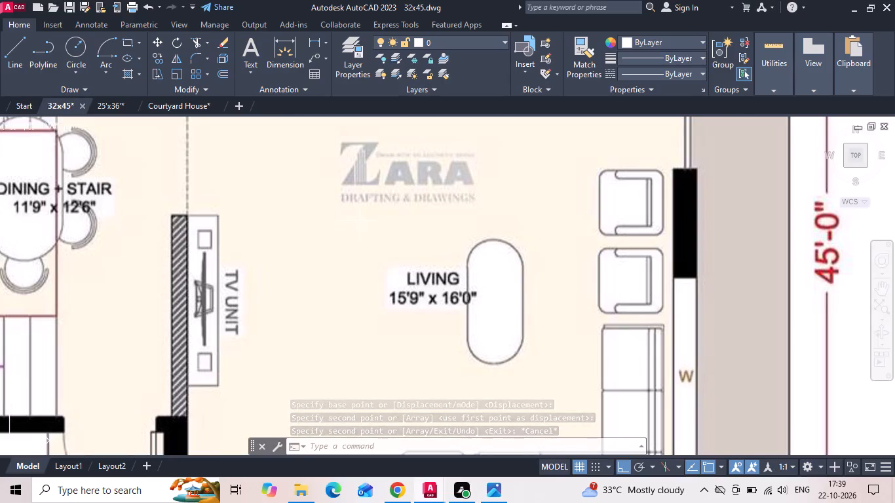
pyautogui.scroll(-2, 210, 251)
pyautogui.moveTo(740, 263); pyautogui.dragTo(527, 257, button='middle')
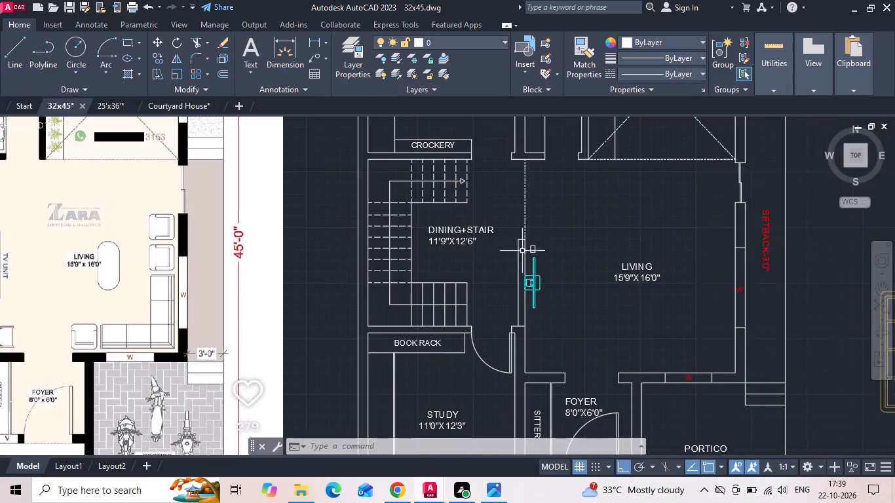
pyautogui.click(318, 42)
pyautogui.scroll(2, 565, 274)
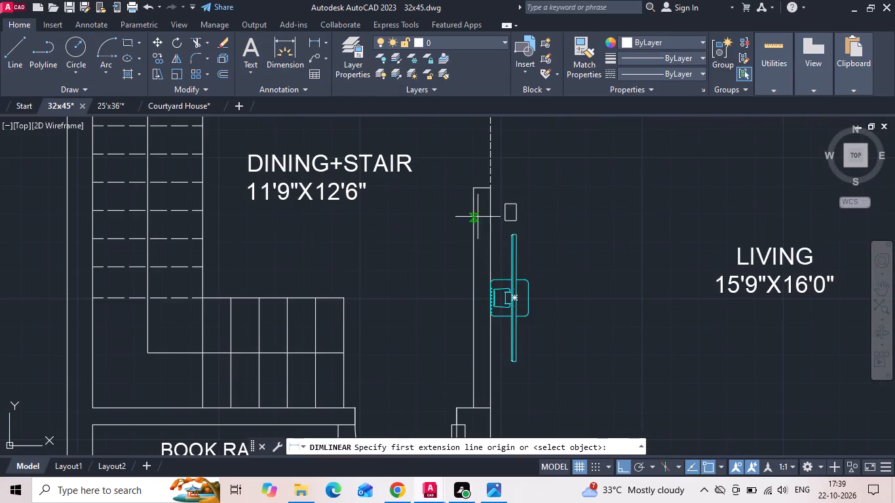
pyautogui.click(471, 189)
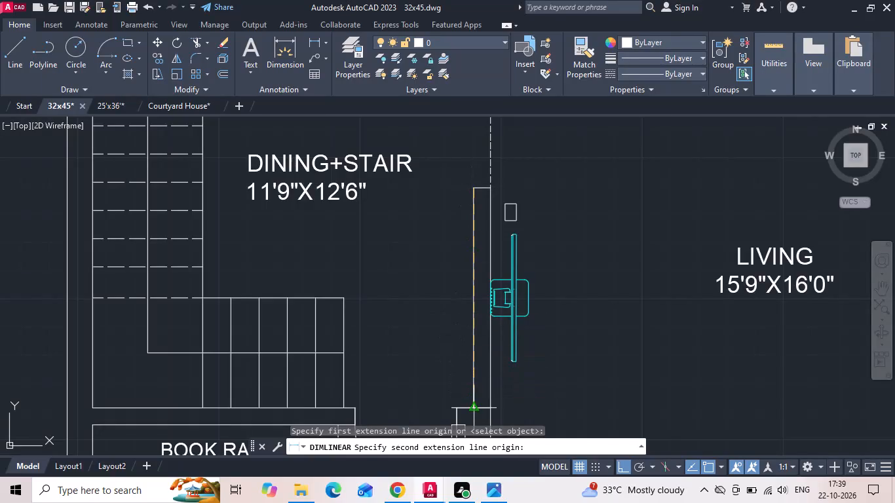
pyautogui.click(472, 408)
pyautogui.press('Escape')
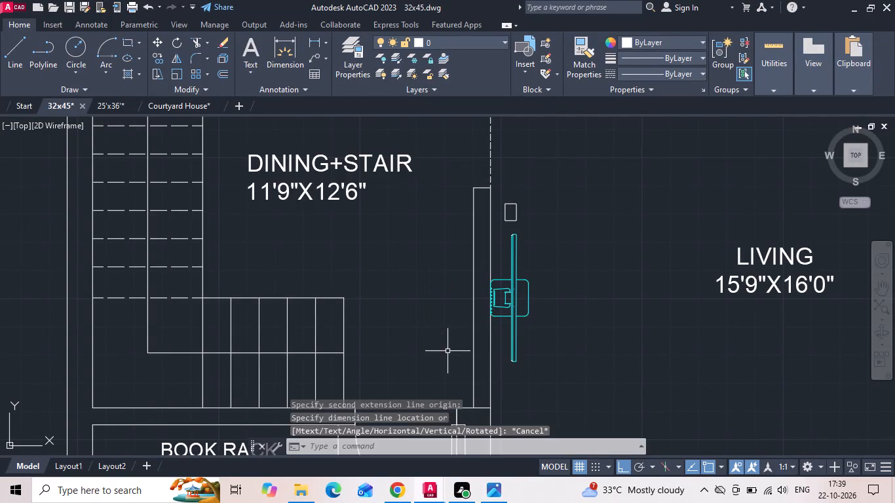
# Draw a horizontal guide line about 1'-11" long from the midpoint of the partition's dining-side face into the dining area.
pyautogui.press('l')
pyautogui.press('space')
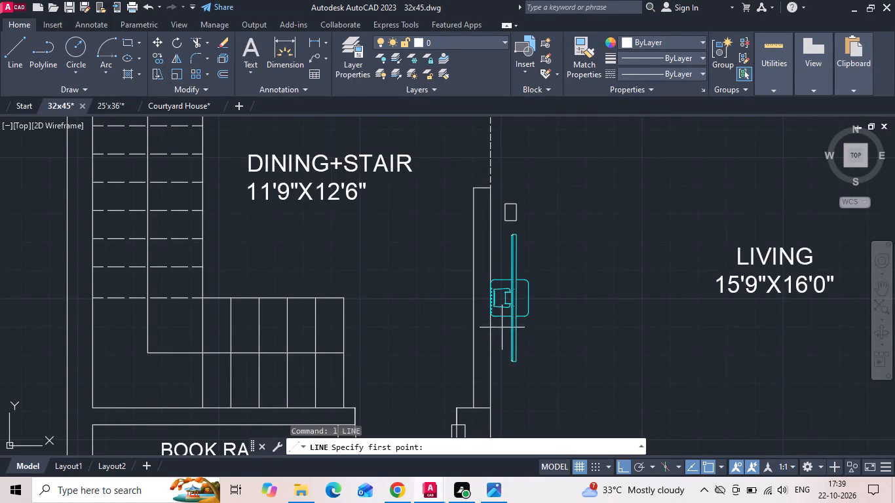
pyautogui.moveTo(474, 294); pyautogui.dragTo(461, 295)
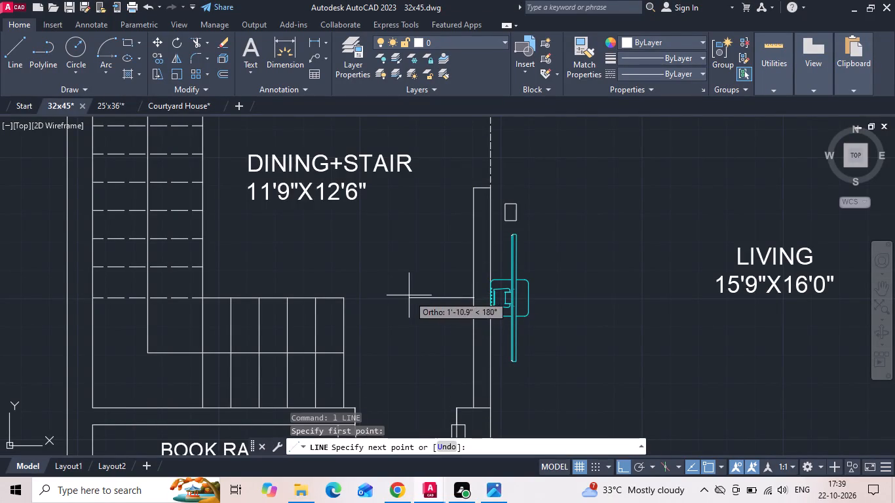
pyautogui.click(409, 295)
pyautogui.write("o 2'")
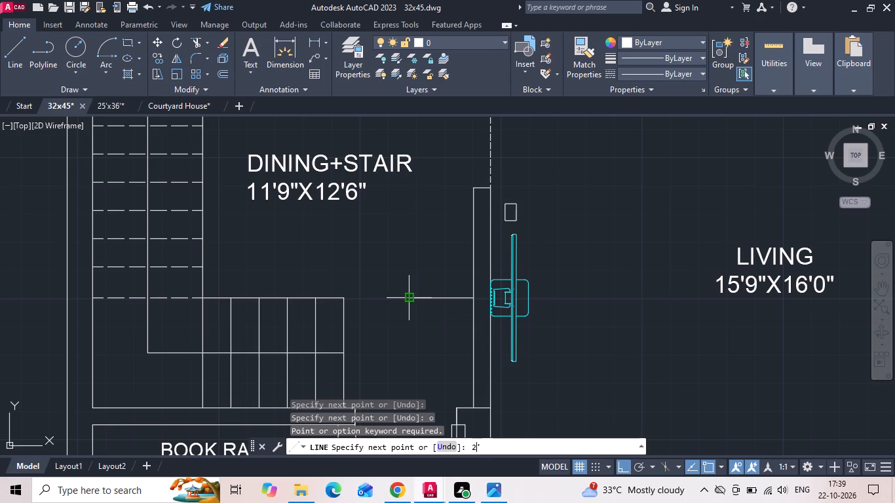
pyautogui.press('6')
pyautogui.press('space')
pyautogui.press('Escape')
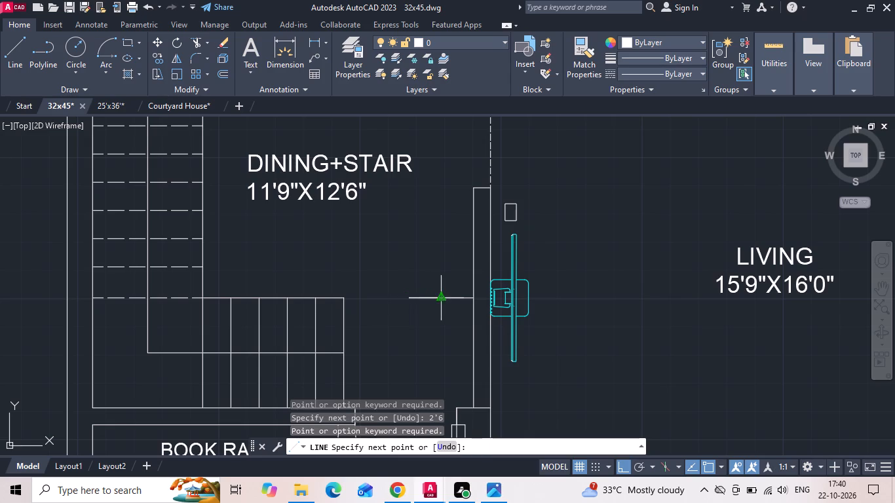
# Offset the horizontal guide line 2'6" both above and below.
pyautogui.write("o 2'")
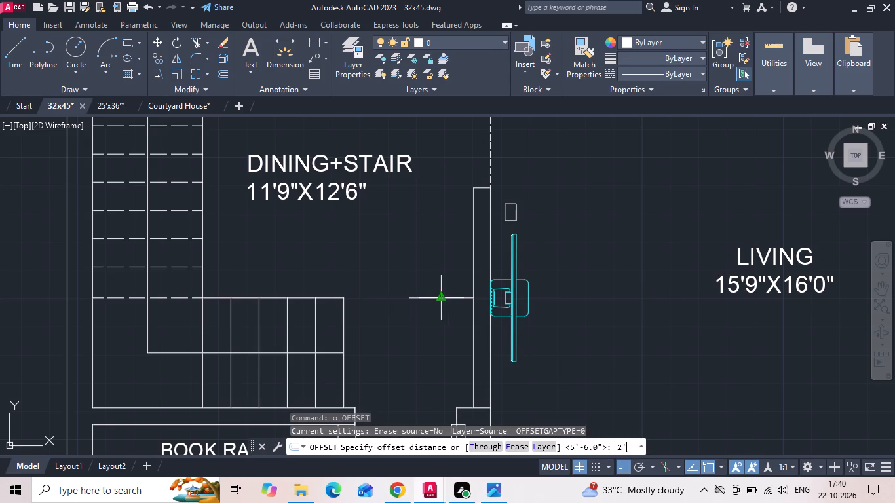
pyautogui.write('6')
pyautogui.press('space')
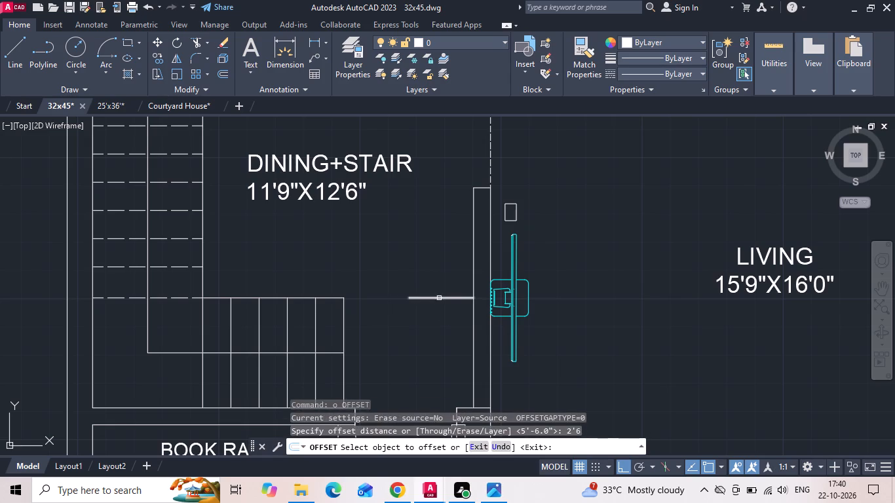
pyautogui.moveTo(439, 298); pyautogui.dragTo(440, 289)
pyautogui.click(449, 238)
pyautogui.scroll(-2, 449, 236)
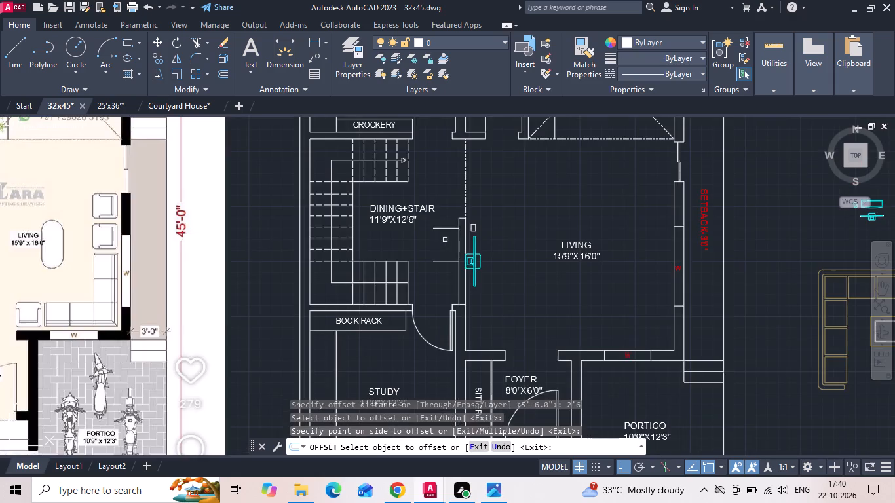
pyautogui.moveTo(439, 242); pyautogui.dragTo(564, 225, button='middle')
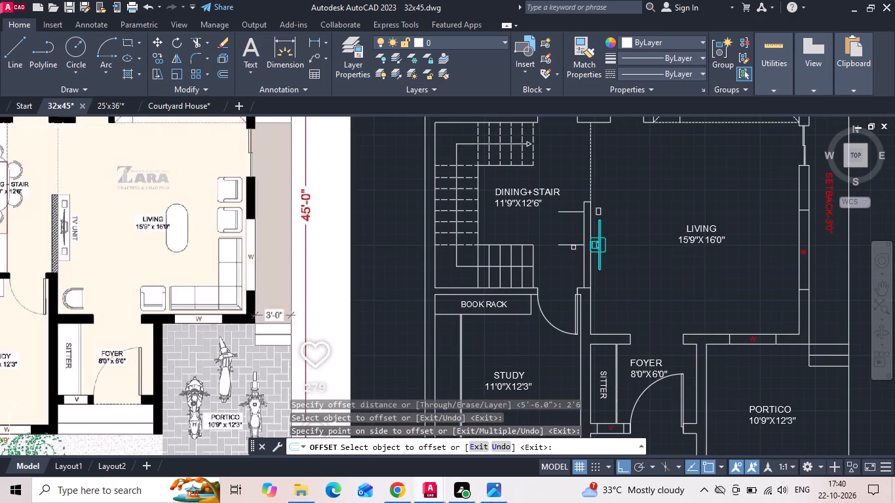
pyautogui.click(573, 248)
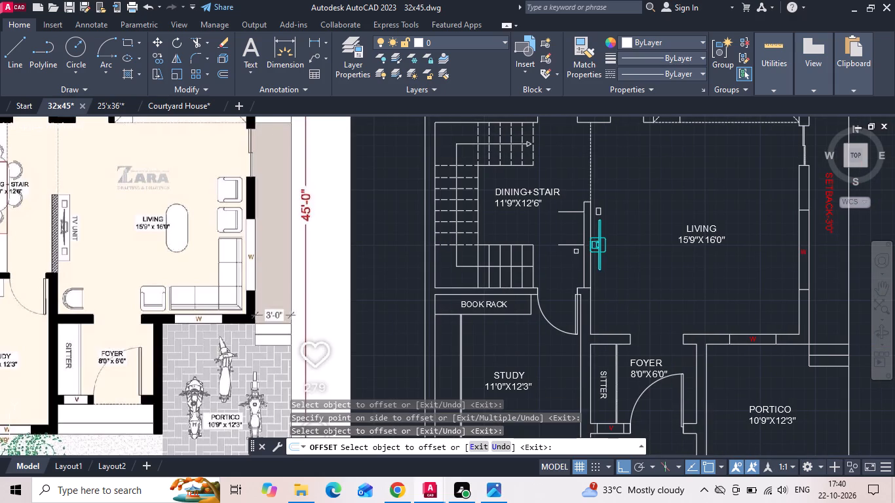
pyautogui.click(576, 245)
pyautogui.click(564, 277)
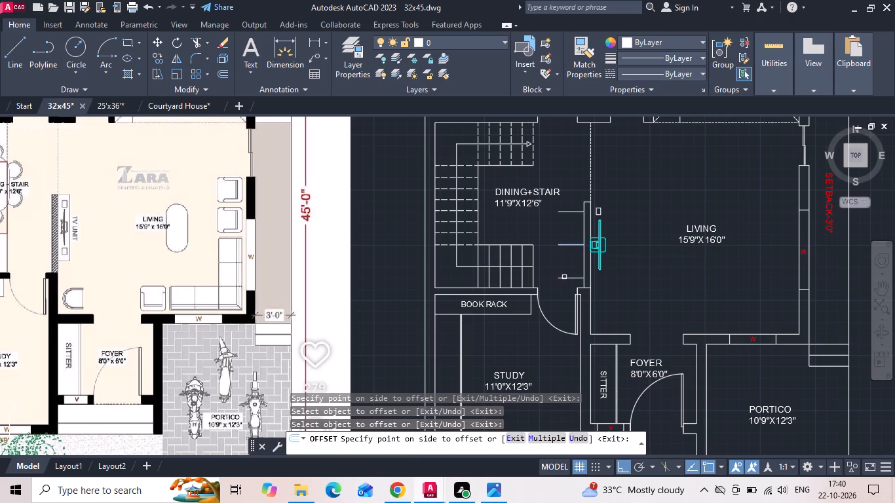
pyautogui.press('Escape')
# Delete the upper and middle guide lines beside the TV partition wall.
pyautogui.scroll(1, 563, 258)
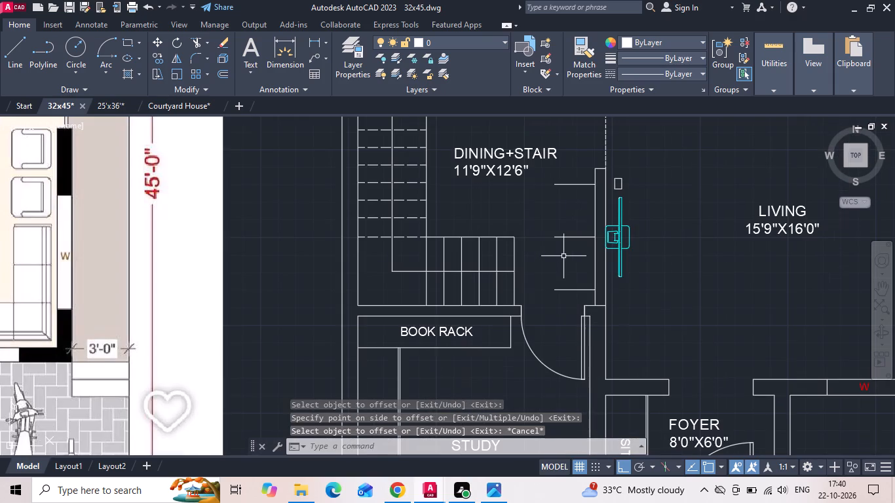
pyautogui.moveTo(571, 176); pyautogui.dragTo(574, 202)
pyautogui.click(566, 254)
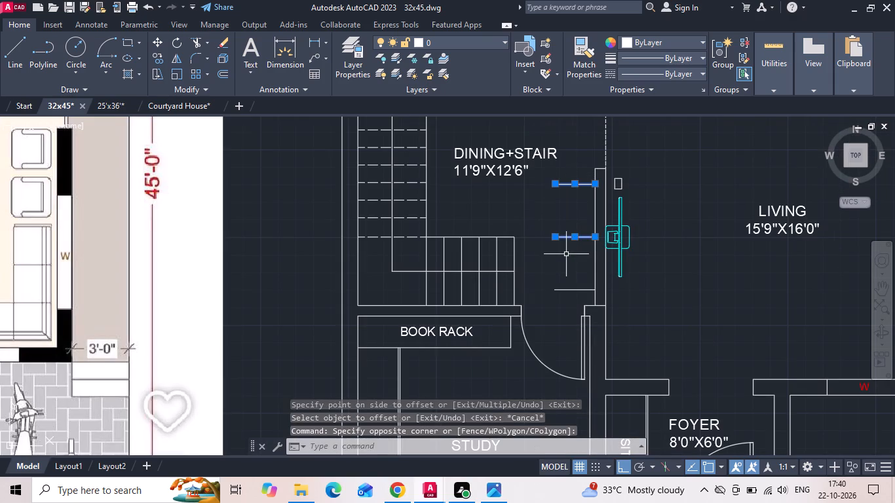
pyautogui.press('Delete')
# Move the remaining horizontal guide line from the dining side of the TV partition across to its living-room side.
pyautogui.moveTo(565, 279); pyautogui.dragTo(561, 294)
pyautogui.click(557, 303)
pyautogui.rightClick(528, 252)
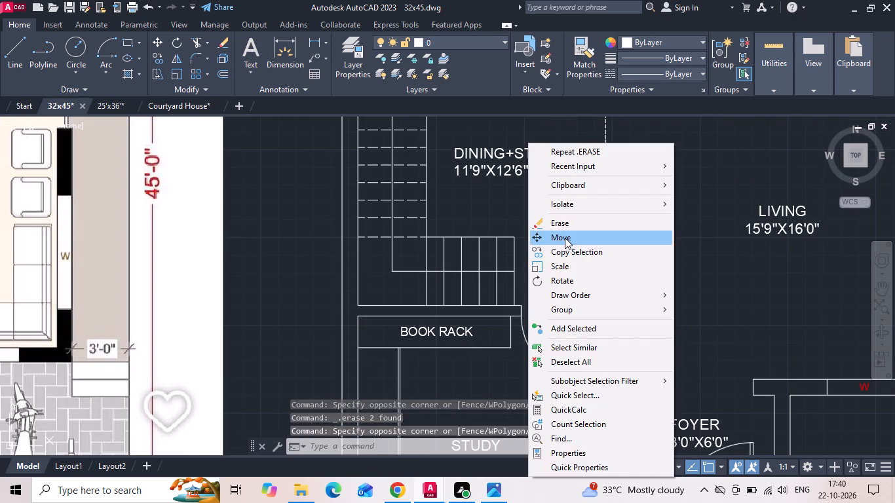
pyautogui.click(566, 237)
pyautogui.moveTo(673, 292); pyautogui.dragTo(684, 291)
pyautogui.click(721, 284)
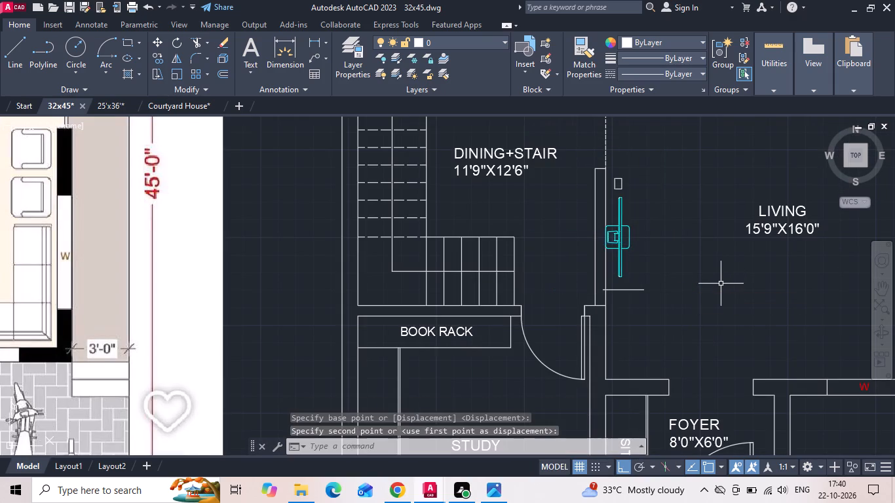
# Offset the partition wall's living-side face 1' into the living room to form the TV unit's front edge.
pyautogui.scroll(-1, 714, 286)
pyautogui.write('o')
pyautogui.press('space')
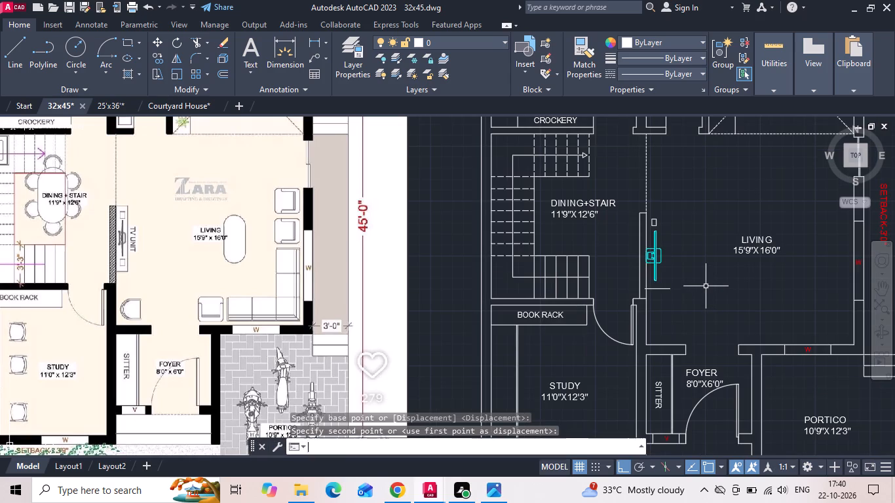
pyautogui.press('1')
pyautogui.press("'")
pyautogui.press('Return')
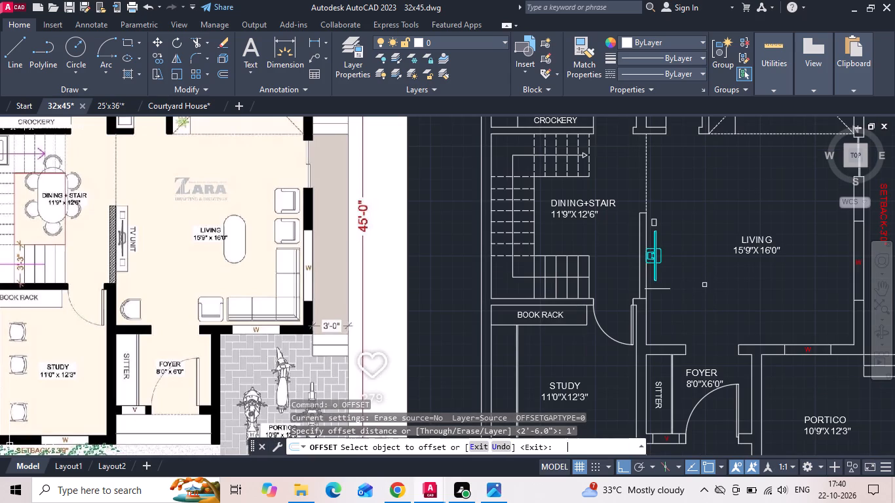
pyautogui.scroll(2, 632, 229)
pyautogui.click(658, 217)
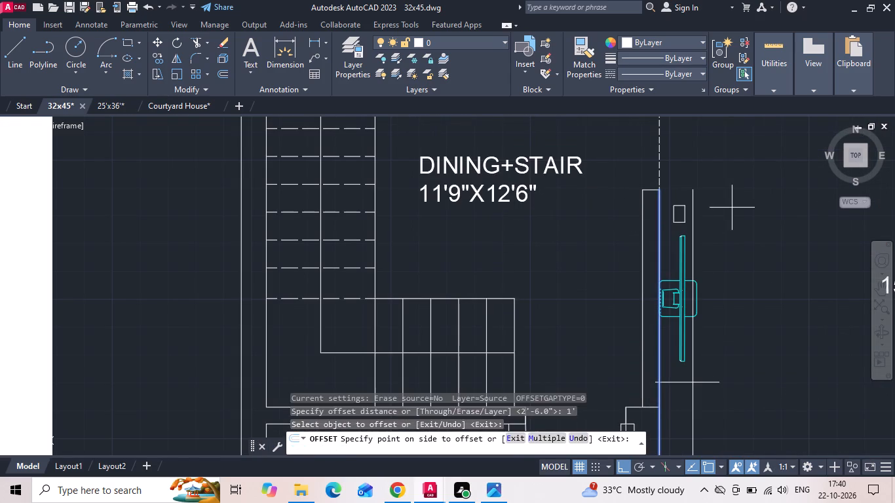
pyautogui.click(733, 207)
pyautogui.press('Escape')
# Draw a line closing the TV unit's upper end between the partition wall face and the offset front edge.
pyautogui.press('l')
pyautogui.press('space')
pyautogui.scroll(2, 658, 198)
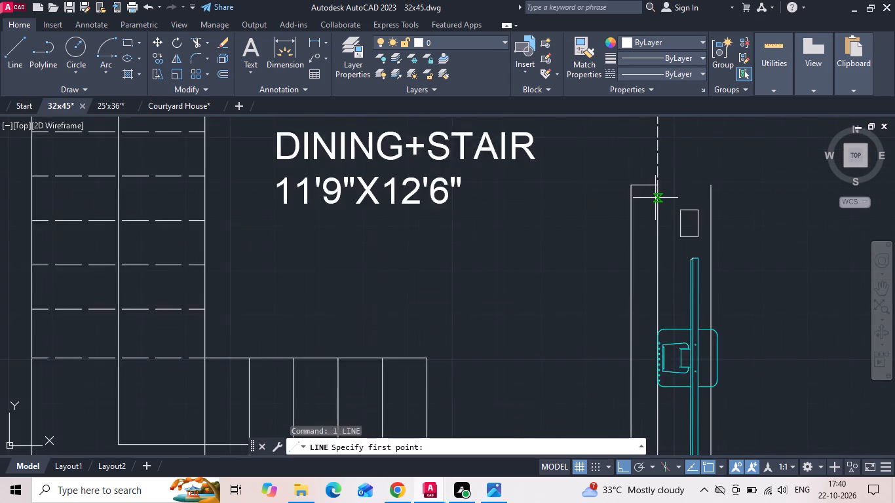
pyautogui.click(655, 179)
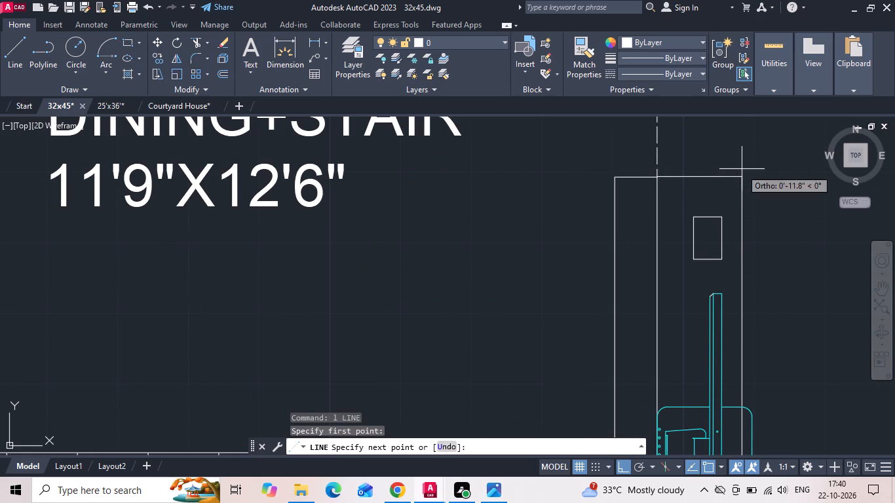
pyautogui.click(742, 176)
pyautogui.press('Escape')
# Measure the vertical distance from the partition's lower wall corner to the guide line below the TV.
pyautogui.scroll(-2, 620, 183)
pyautogui.moveTo(689, 315); pyautogui.dragTo(672, 263, button='middle')
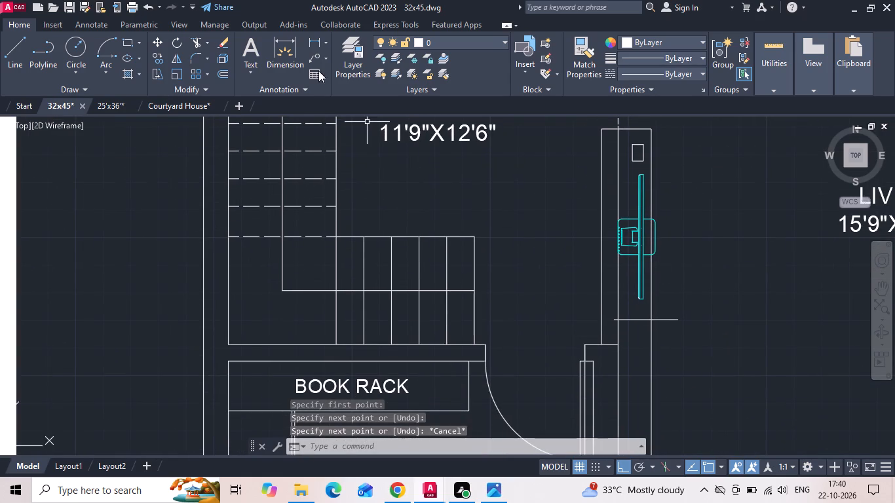
pyautogui.click(311, 41)
pyautogui.scroll(1, 632, 339)
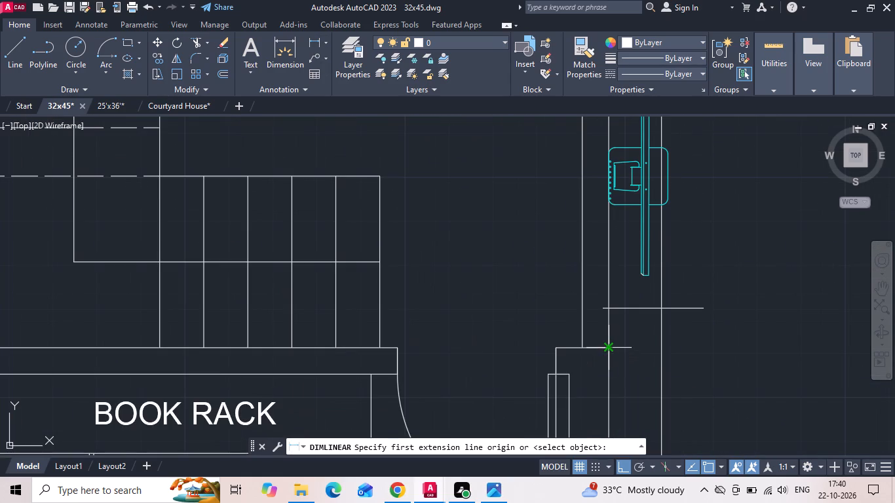
pyautogui.click(609, 350)
pyautogui.click(605, 303)
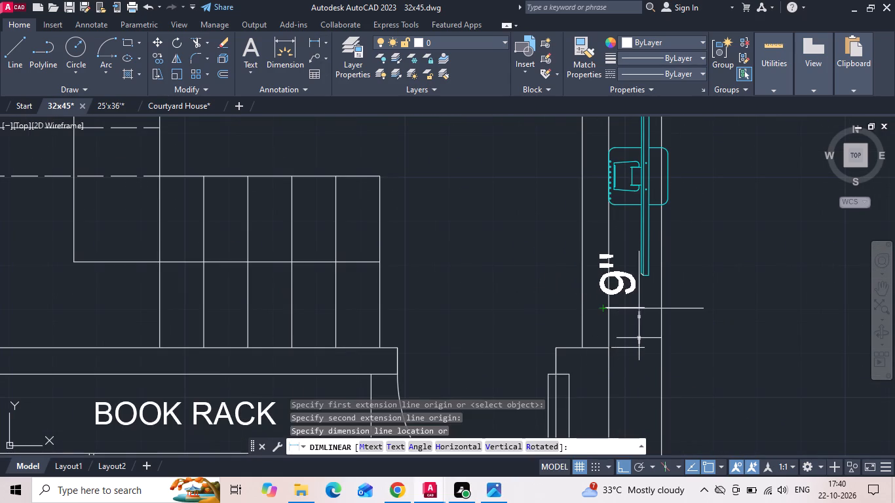
pyautogui.press('Escape')
# Trim the guide line's overhangs and the front edge below it to close the TV unit's lower end.
pyautogui.write('tr')
pyautogui.press('space')
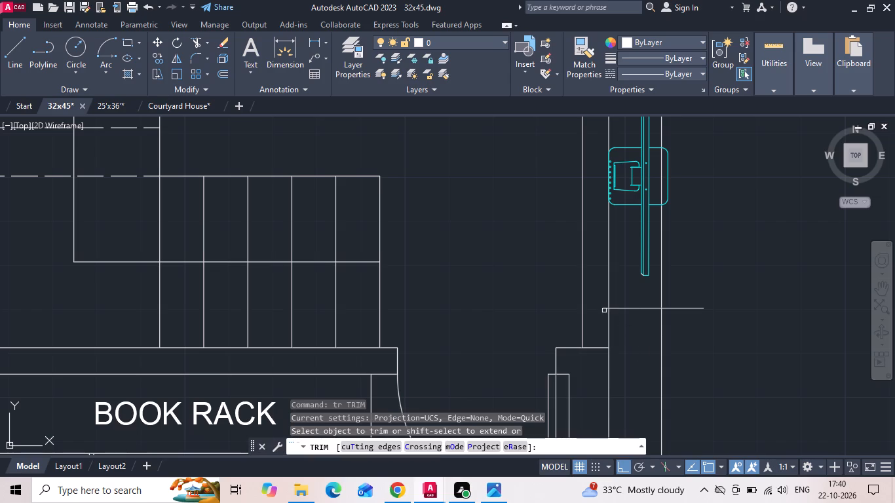
pyautogui.click(603, 310)
pyautogui.moveTo(640, 339); pyautogui.dragTo(712, 288)
pyautogui.click(712, 274)
pyautogui.click(676, 326)
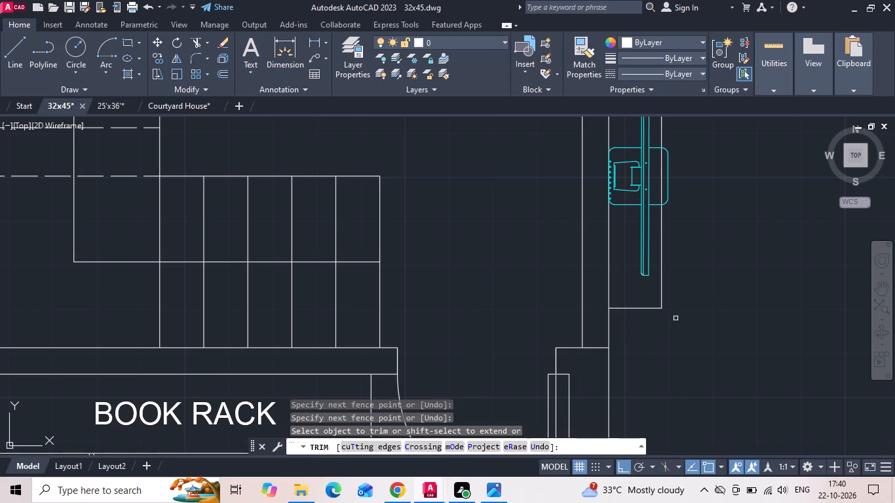
pyautogui.scroll(-3, 676, 326)
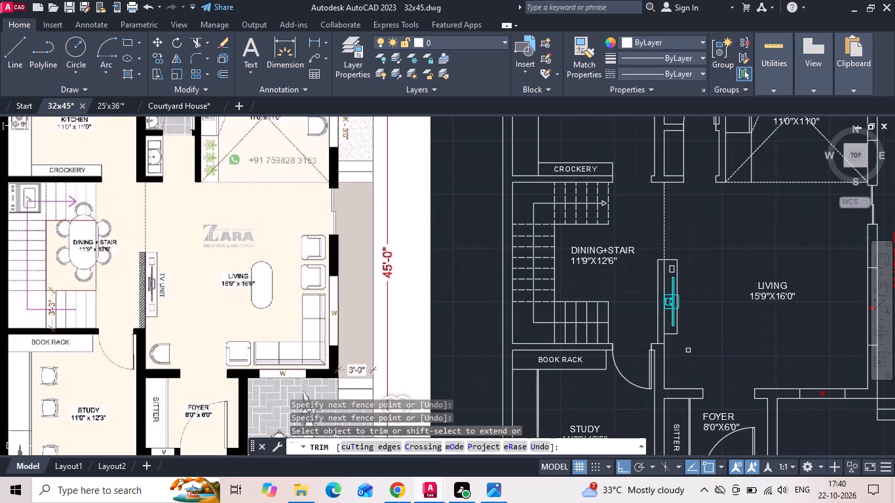
pyautogui.press('Escape')
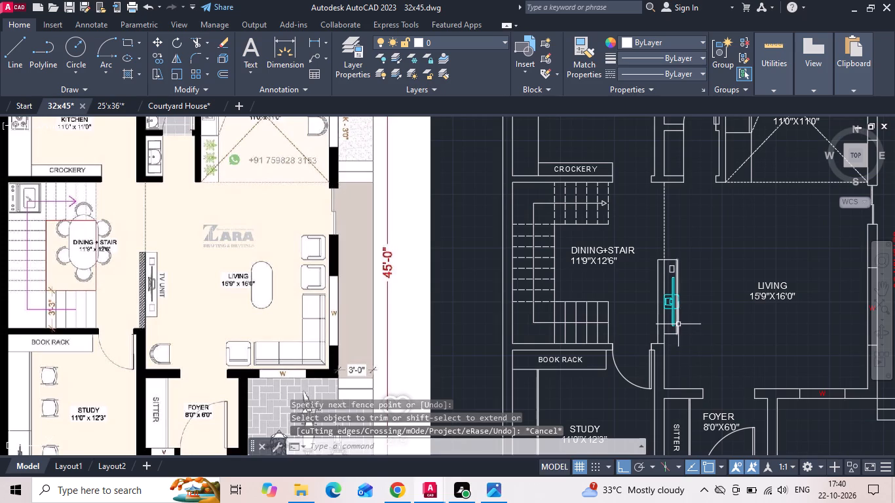
# Scale the TV block down about its wall-side midpoint so it fits within the TV unit's depth.
pyautogui.scroll(1, 678, 324)
pyautogui.press('Escape')
pyautogui.click(667, 286)
pyautogui.rightClick(667, 286)
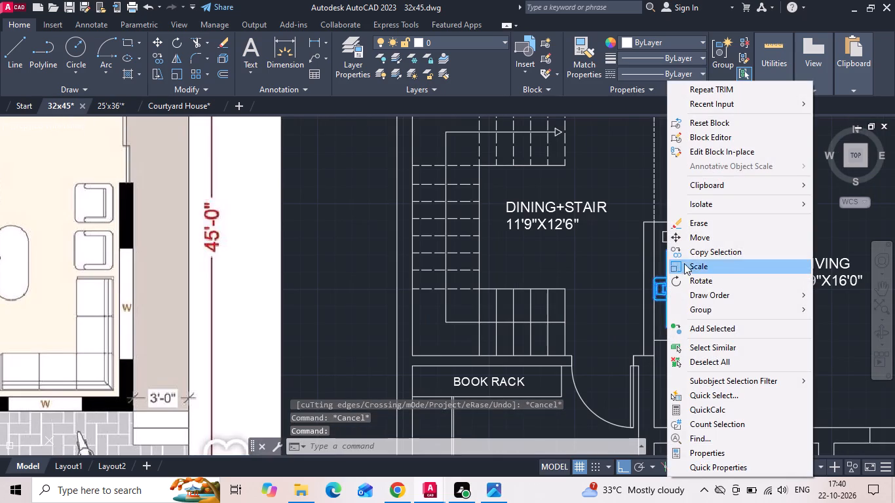
pyautogui.click(695, 269)
pyautogui.scroll(2, 667, 292)
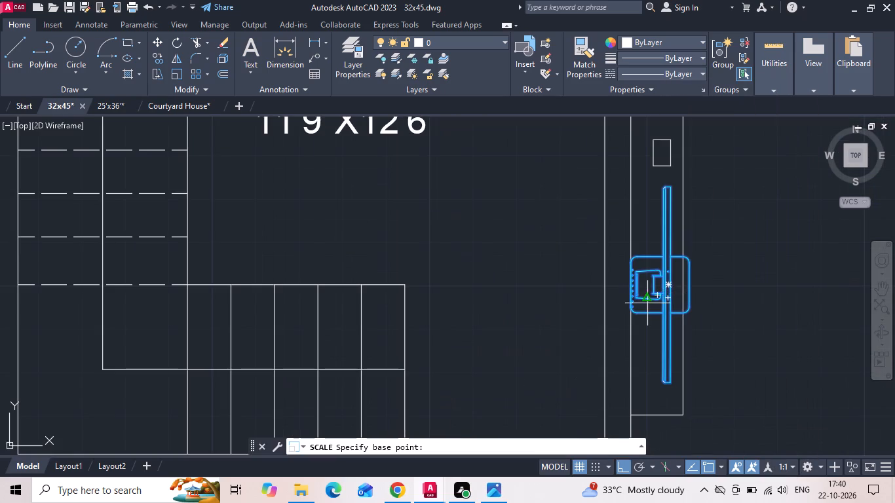
pyautogui.click(630, 284)
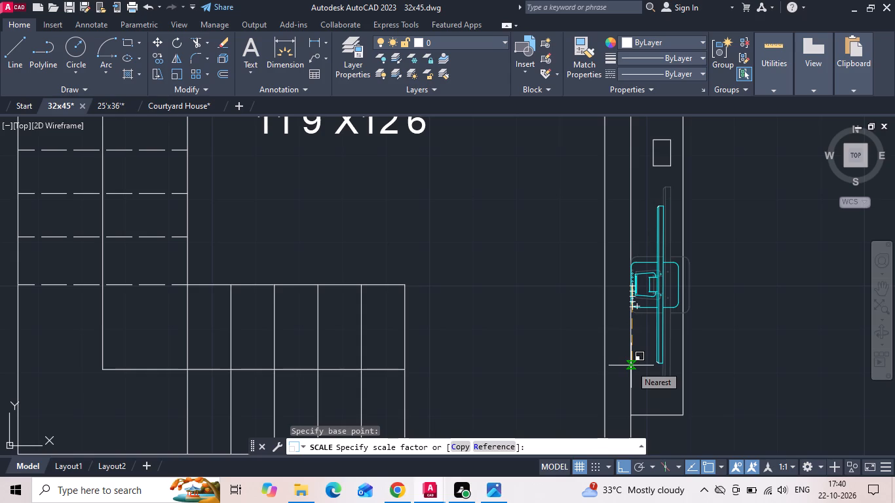
pyautogui.click(631, 366)
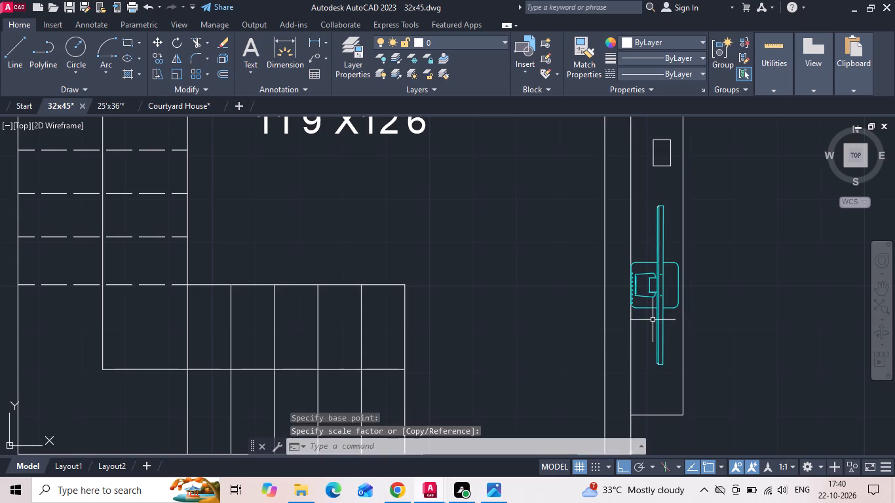
# Draw a horizontal guide line about 3'-2" long from the midpoint of the TV unit's front edge into the dining area.
pyautogui.moveTo(637, 311); pyautogui.dragTo(577, 308, button='middle')
pyautogui.press('l')
pyautogui.press('space')
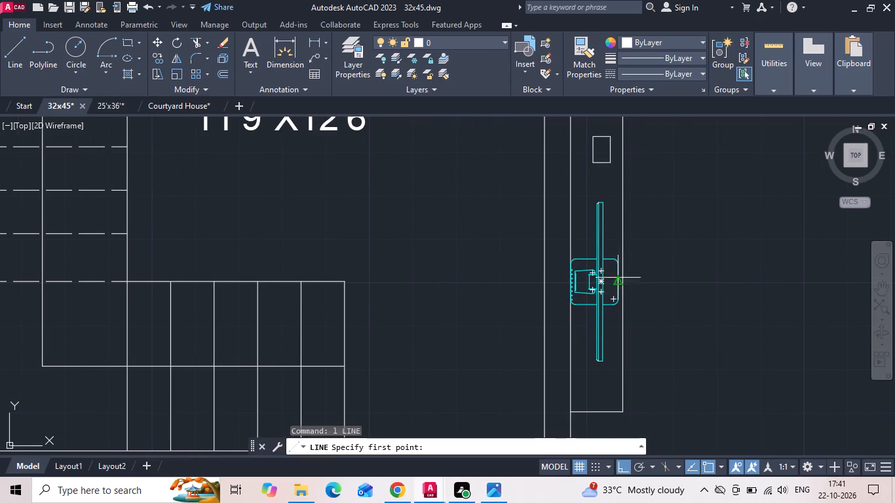
pyautogui.scroll(-2, 618, 261)
pyautogui.scroll(2, 622, 263)
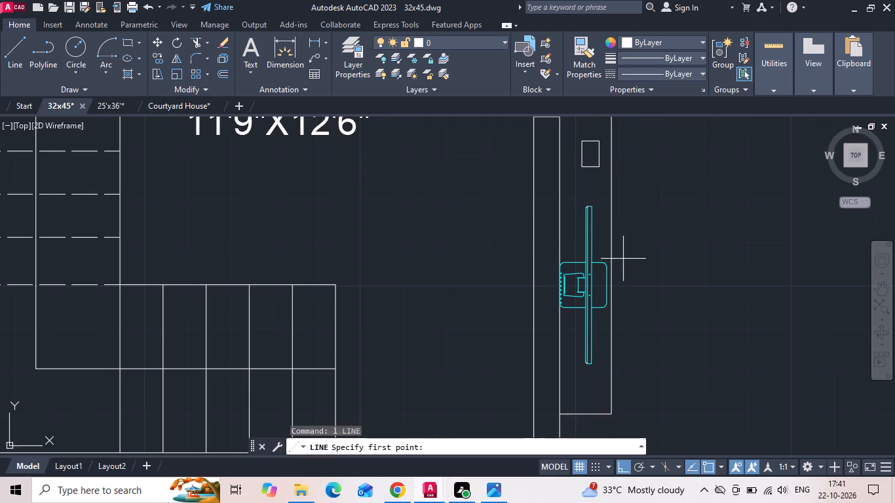
pyautogui.click(613, 265)
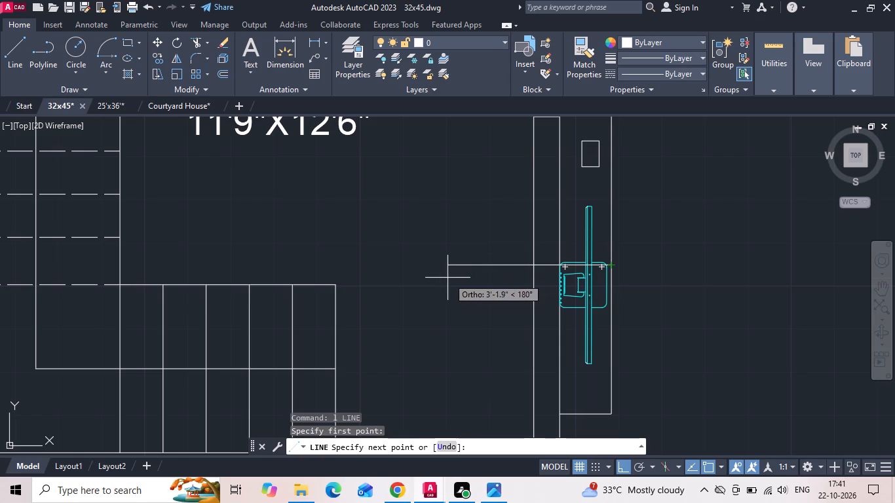
pyautogui.click(447, 278)
pyautogui.press('Escape')
# Move the TV block along the partition wall so its wall-side midpoint sits on the horizontal guide line.
pyautogui.scroll(1, 607, 273)
pyautogui.click(581, 297)
pyautogui.rightClick(534, 281)
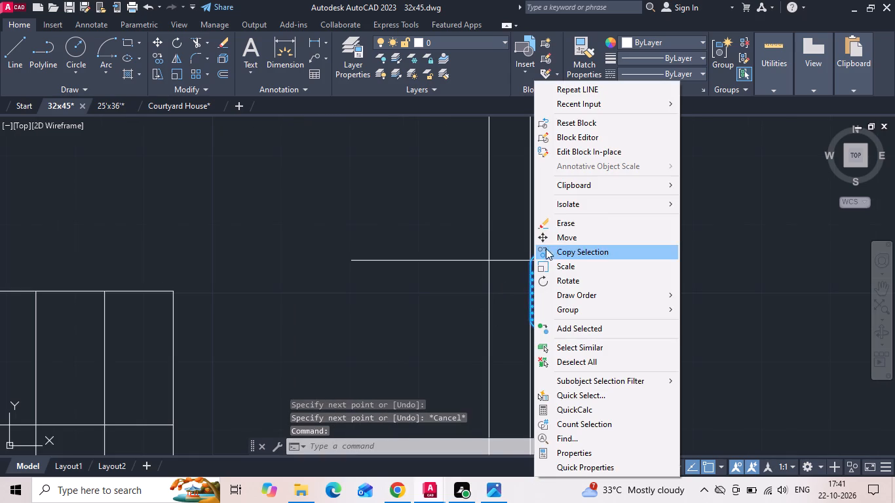
pyautogui.click(552, 235)
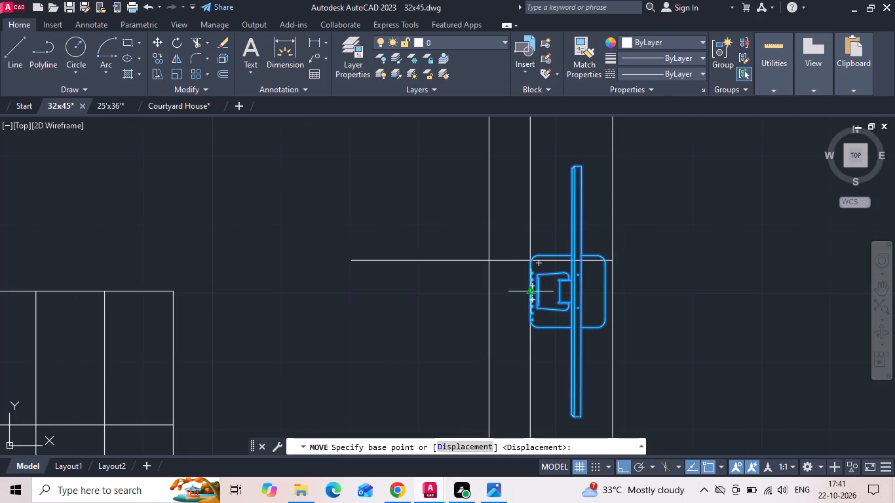
pyautogui.click(527, 293)
pyautogui.click(526, 257)
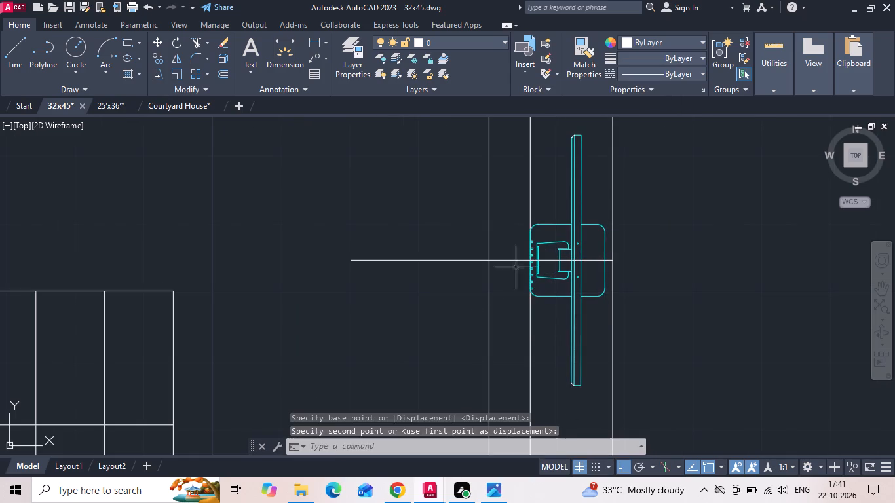
# Delete the horizontal guide line through the TV.
pyautogui.moveTo(477, 289); pyautogui.dragTo(451, 272)
pyautogui.click(411, 235)
pyautogui.press('Delete')
# Measure the distance between the TV unit's upper edge and the TV's upper end.
pyautogui.scroll(-2, 469, 285)
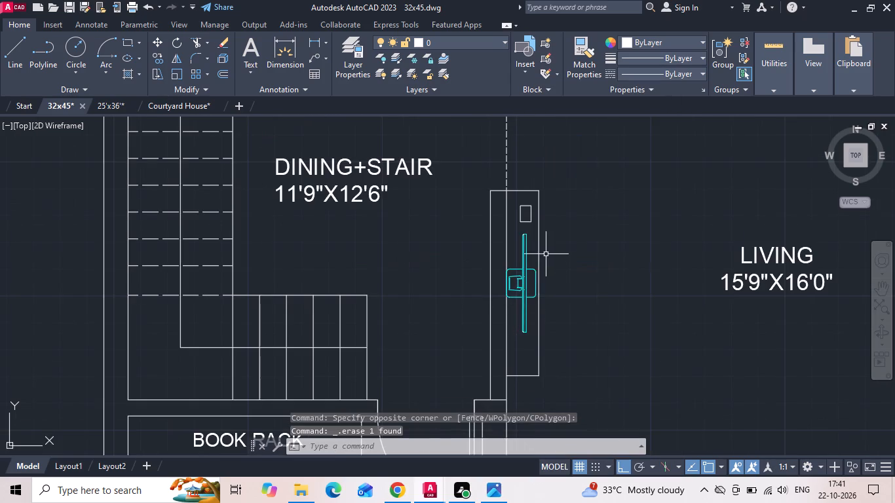
pyautogui.click(313, 37)
pyautogui.scroll(2, 578, 189)
pyautogui.scroll(1, 438, 279)
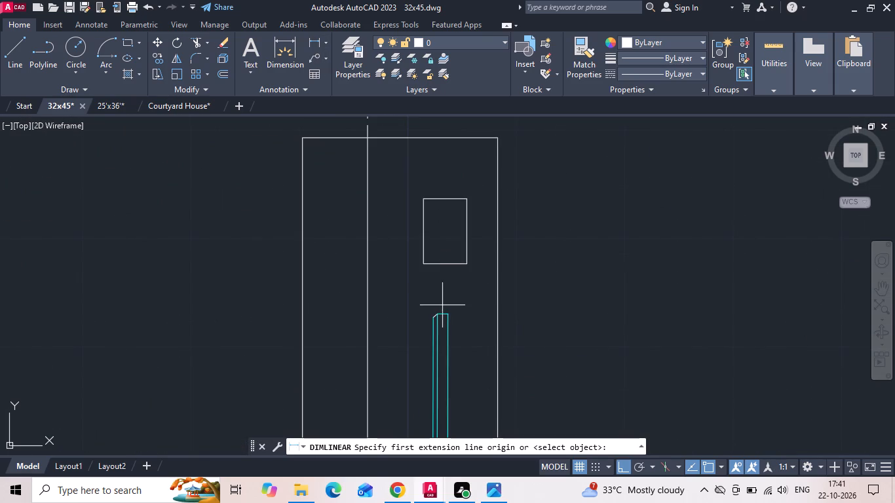
pyautogui.click(432, 137)
pyautogui.scroll(2, 438, 313)
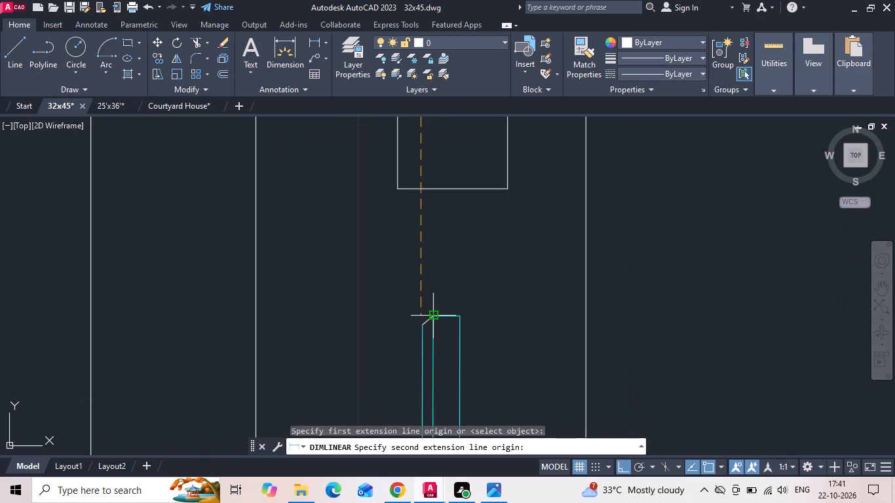
pyautogui.click(411, 314)
pyautogui.scroll(-1, 412, 354)
pyautogui.press('Escape')
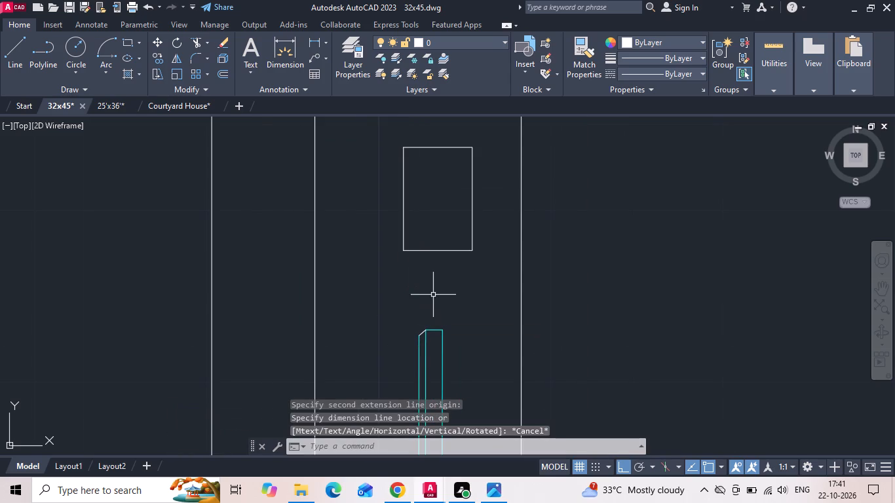
# Draw a vertical guide line from the TV's upper end up to the TV unit's upper edge.
pyautogui.press('l')
pyautogui.press('space')
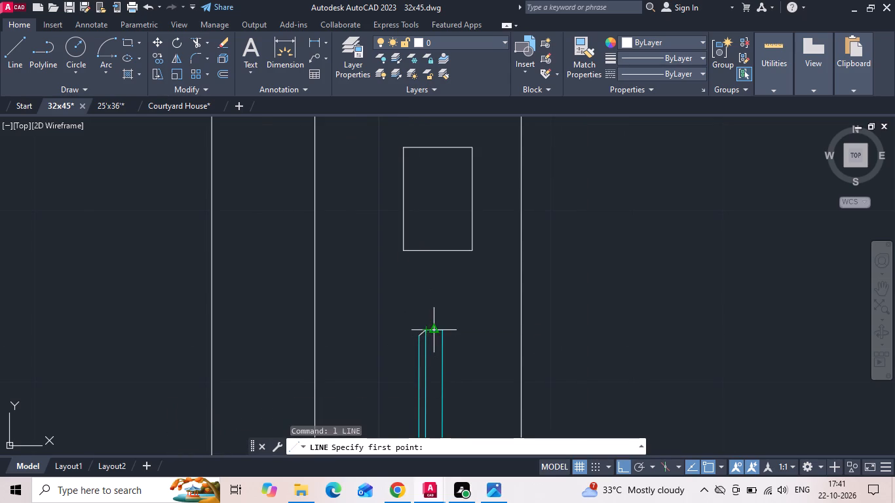
pyautogui.click(434, 331)
pyautogui.moveTo(425, 283); pyautogui.dragTo(408, 331, button='middle')
pyautogui.scroll(-2, 408, 331)
pyautogui.click(409, 240)
pyautogui.press('Escape')
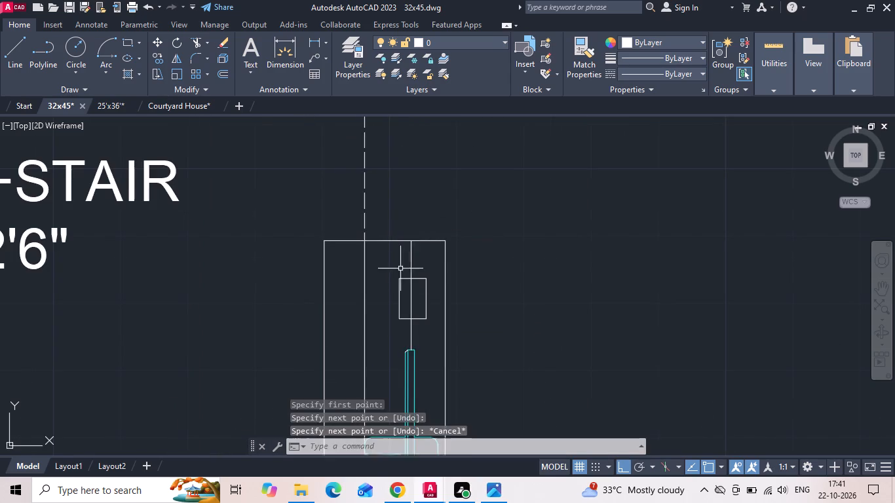
# Move the vertical guide line to the midpoint of the TV unit's upper edge.
pyautogui.scroll(1, 400, 269)
pyautogui.click(421, 257)
pyautogui.click(373, 253)
pyautogui.rightClick(377, 248)
pyautogui.click(415, 233)
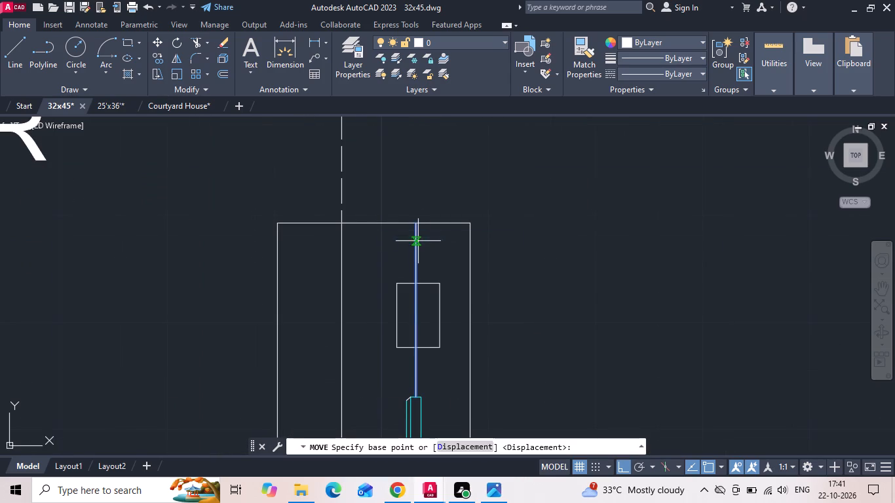
pyautogui.click(415, 223)
pyautogui.click(404, 225)
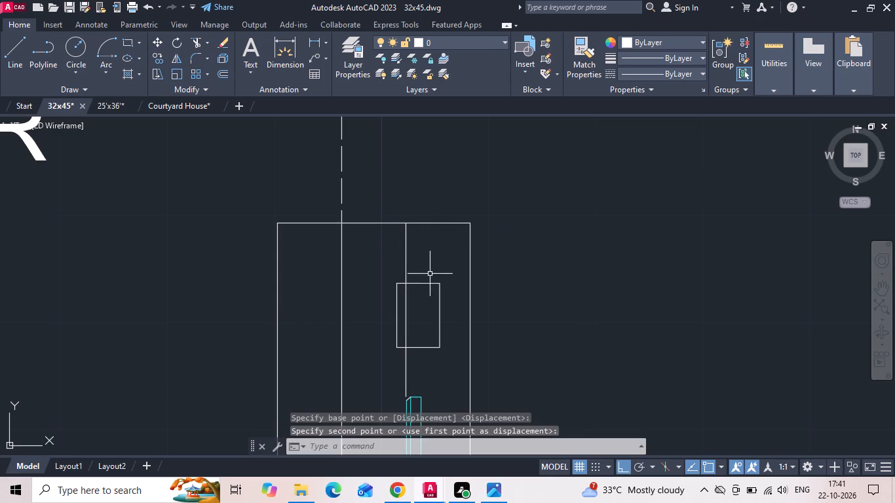
# Move the small rectangle above the TV so its upper edge's midpoint lies on the vertical guide line.
pyautogui.moveTo(432, 279); pyautogui.dragTo(423, 297)
pyautogui.click(420, 299)
pyautogui.rightClick(419, 299)
pyautogui.click(465, 236)
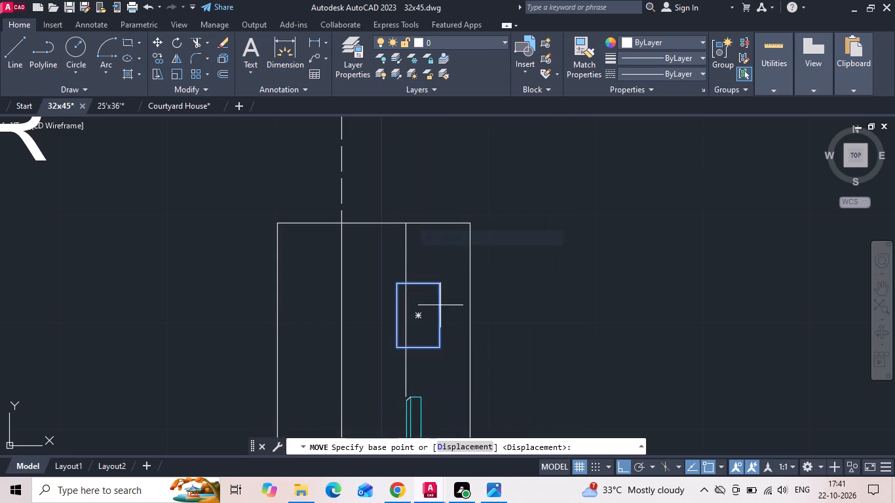
pyautogui.click(438, 317)
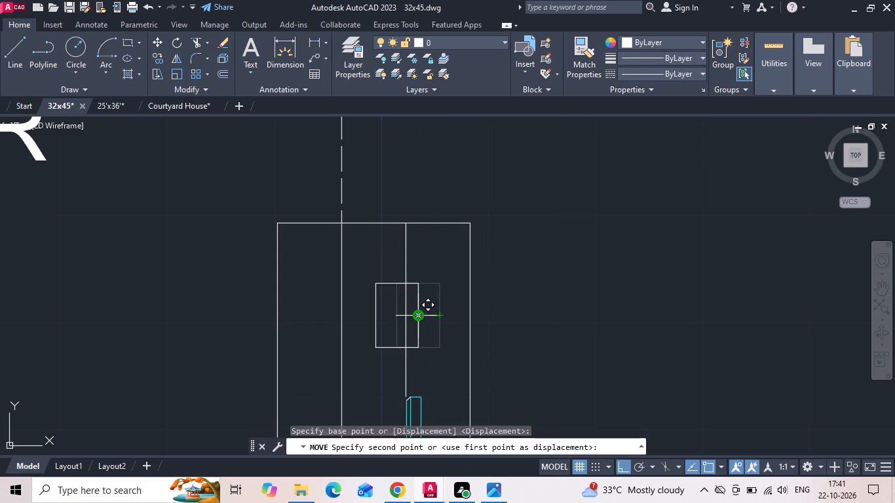
pyautogui.click(408, 318)
pyautogui.click(389, 301)
pyautogui.click(382, 273)
pyautogui.rightClick(382, 273)
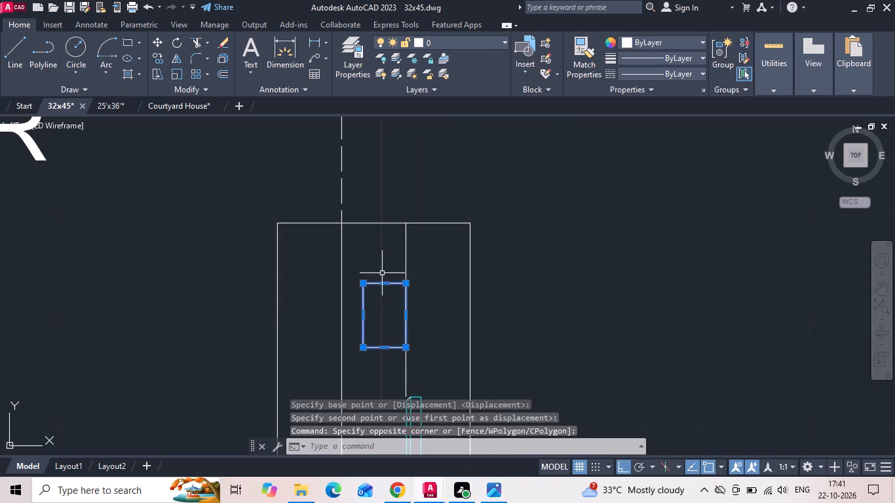
pyautogui.click(415, 242)
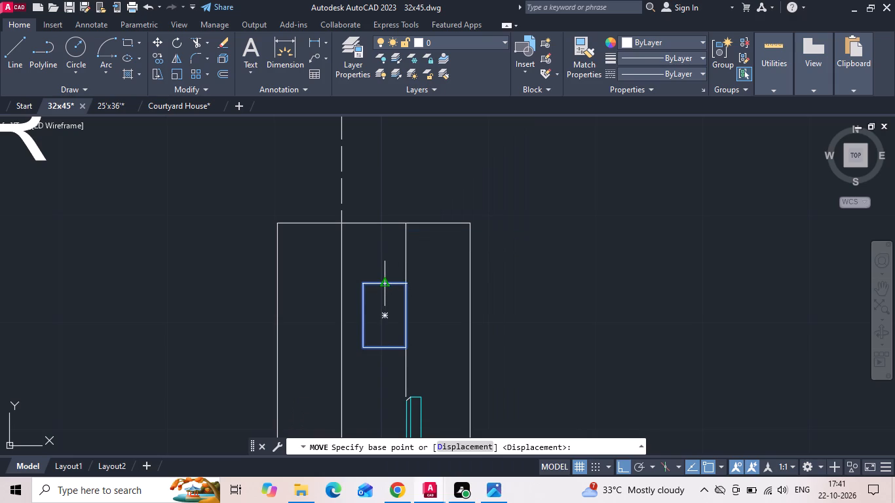
pyautogui.click(383, 284)
pyautogui.click(404, 284)
# Delete the vertical guide line running through the small rectangle.
pyautogui.moveTo(415, 271); pyautogui.dragTo(409, 268)
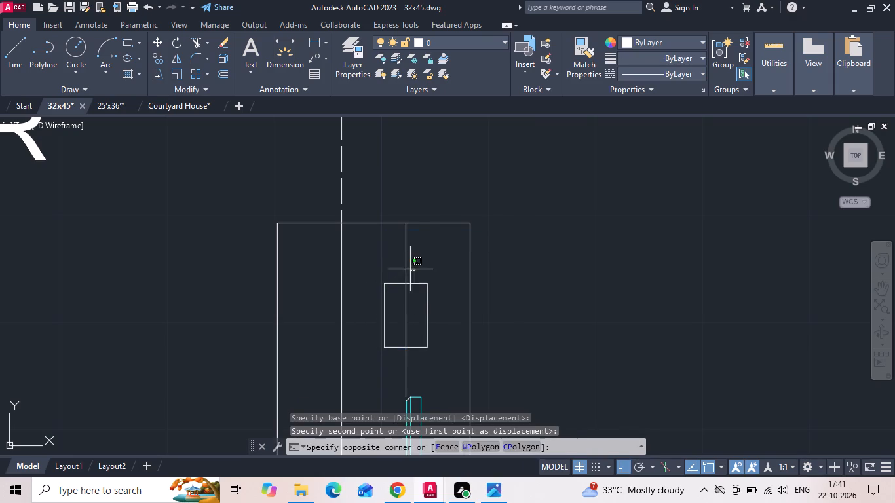
pyautogui.click(389, 260)
pyautogui.press('Delete')
# Mirror the small rectangle about the TV's horizontal centre line to the TV unit's lower end, keeping the original.
pyautogui.moveTo(470, 303); pyautogui.dragTo(482, 224, button='middle')
pyautogui.scroll(-1, 482, 222)
pyautogui.click(443, 240)
pyautogui.click(415, 215)
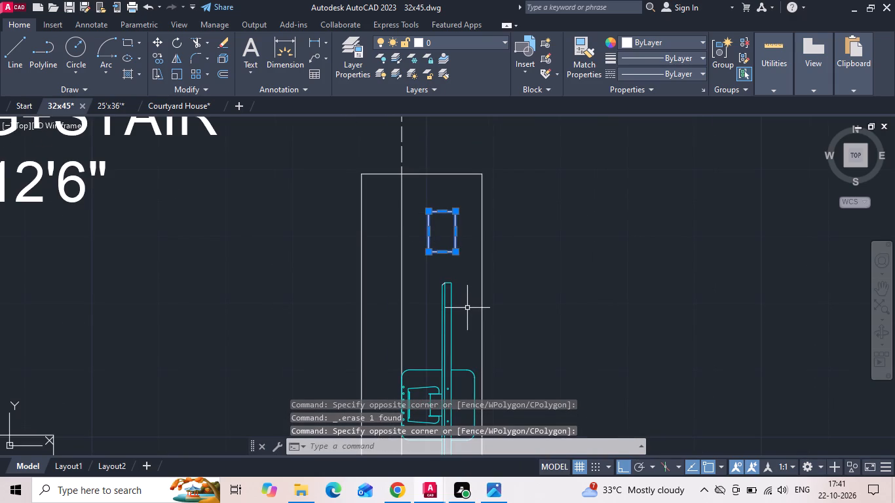
pyautogui.press('m')
pyautogui.press('i')
pyautogui.press('space')
pyautogui.scroll(-3, 470, 229)
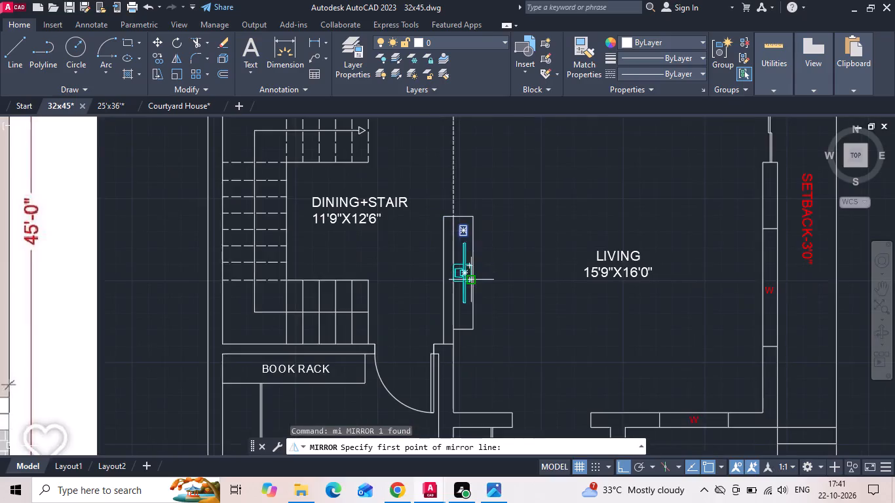
pyautogui.scroll(2, 472, 281)
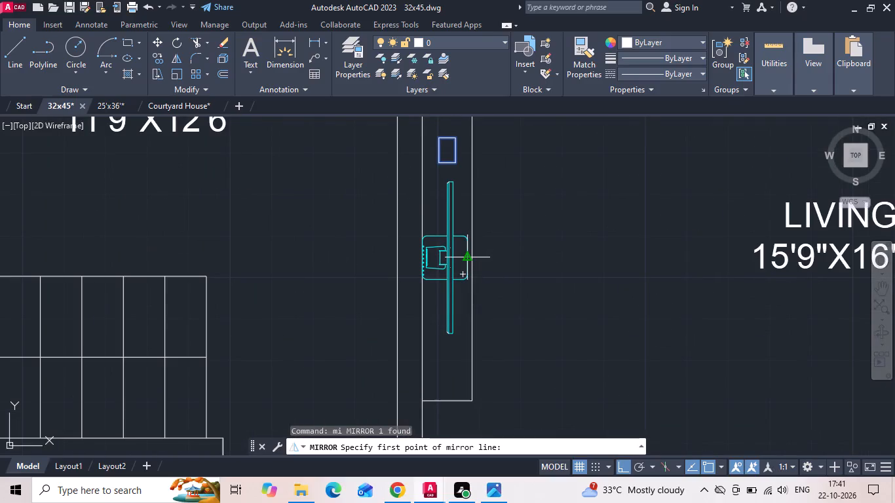
pyautogui.click(475, 261)
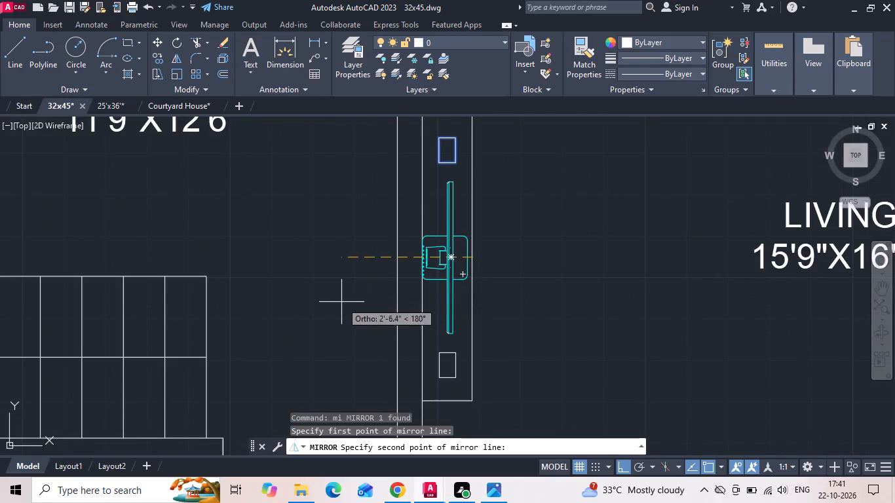
pyautogui.click(318, 305)
pyautogui.write('n')
pyautogui.press('space')
# Move the TV unit's long edge facing the living room 4" outward, away from the wall.
pyautogui.scroll(-1, 587, 261)
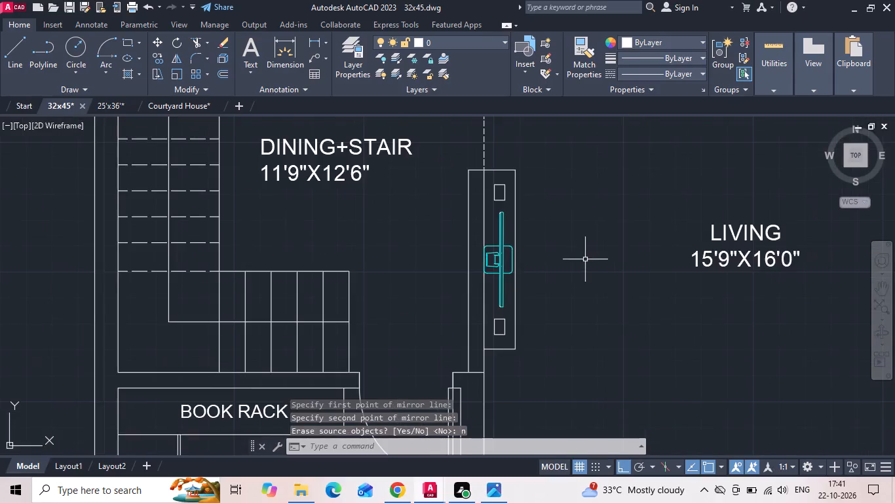
pyautogui.middleClick(669, 227)
pyautogui.scroll(-1, 669, 227)
pyautogui.scroll(-1, 640, 277)
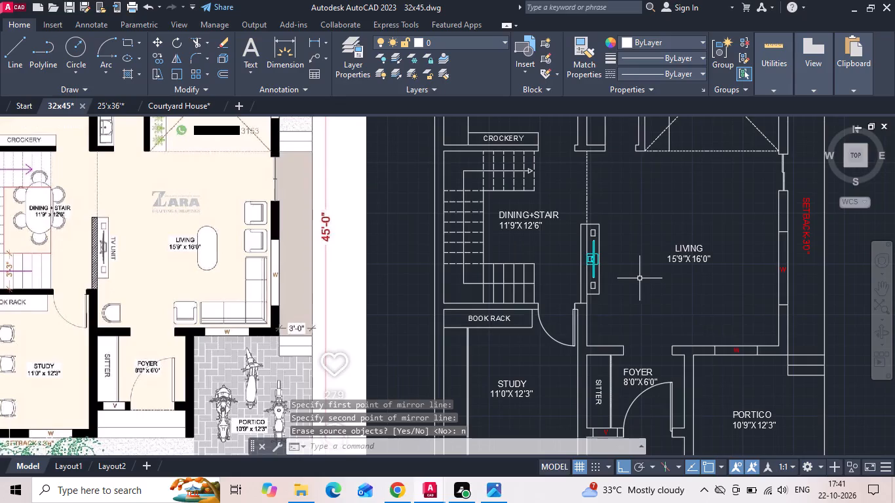
pyautogui.scroll(-1, 639, 278)
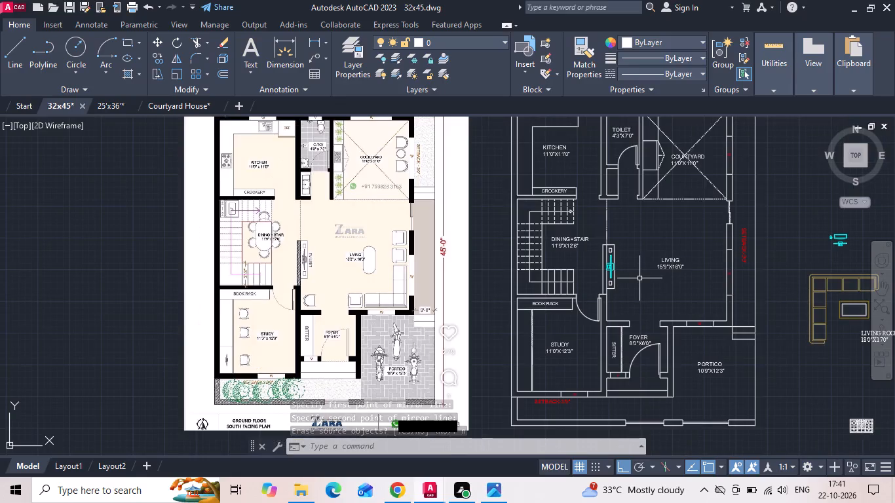
pyautogui.scroll(1, 637, 280)
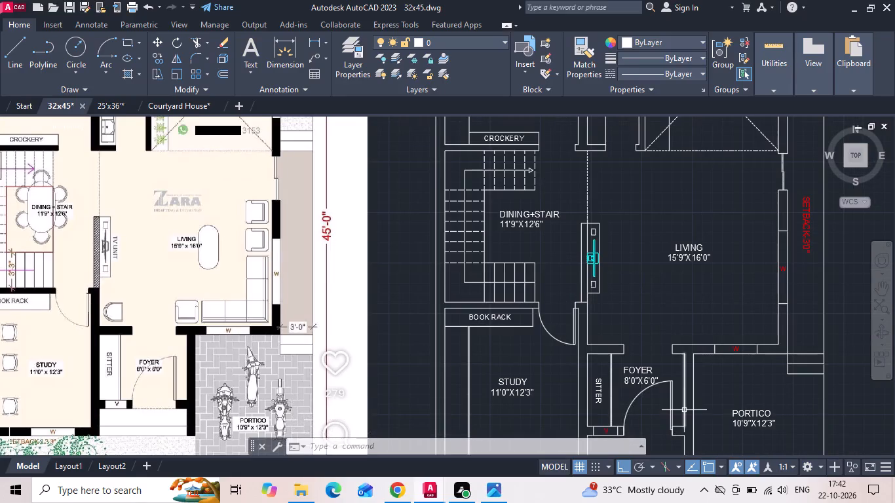
pyautogui.scroll(3, 620, 253)
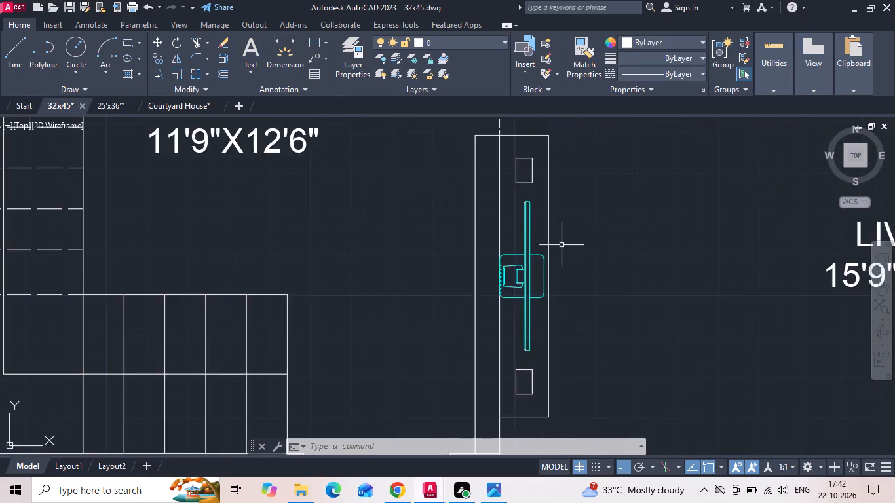
pyautogui.click(548, 223)
pyautogui.rightClick(560, 219)
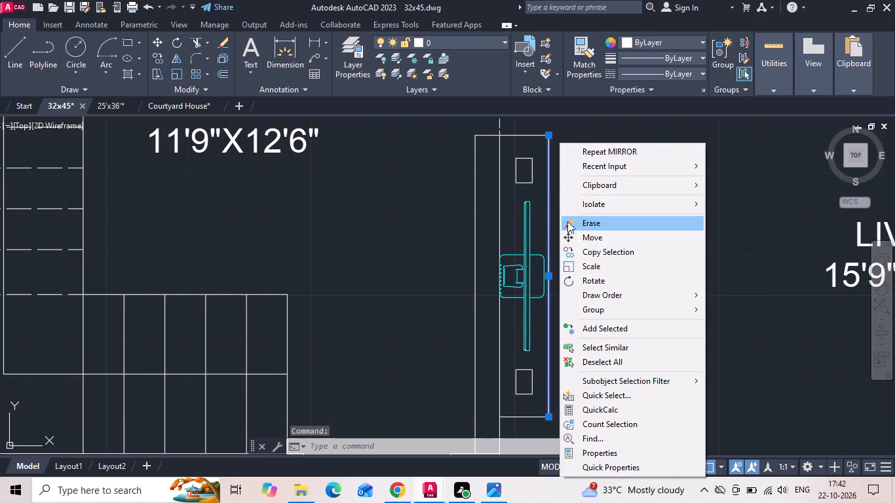
pyautogui.click(588, 236)
pyautogui.moveTo(635, 236); pyautogui.dragTo(647, 236)
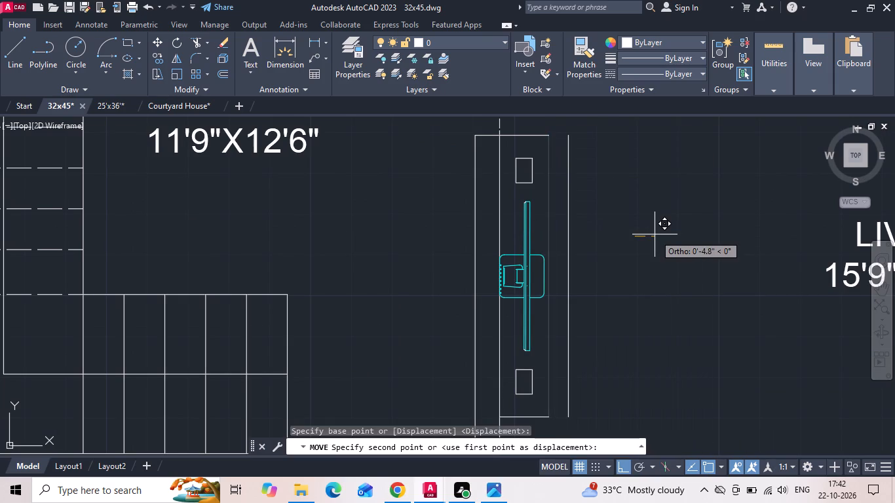
pyautogui.write('4')
pyautogui.press('space')
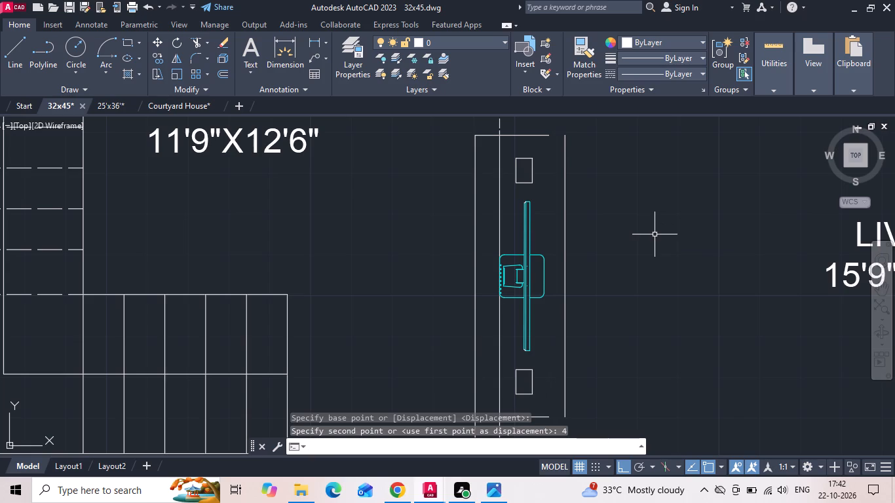
pyautogui.press('Escape')
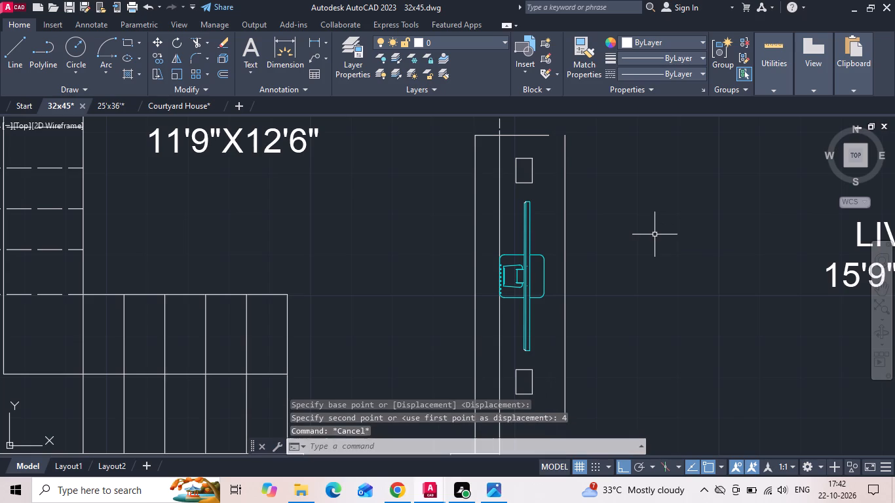
# Move the TV and both small rectangles together 2" toward the living room.
pyautogui.click(548, 167)
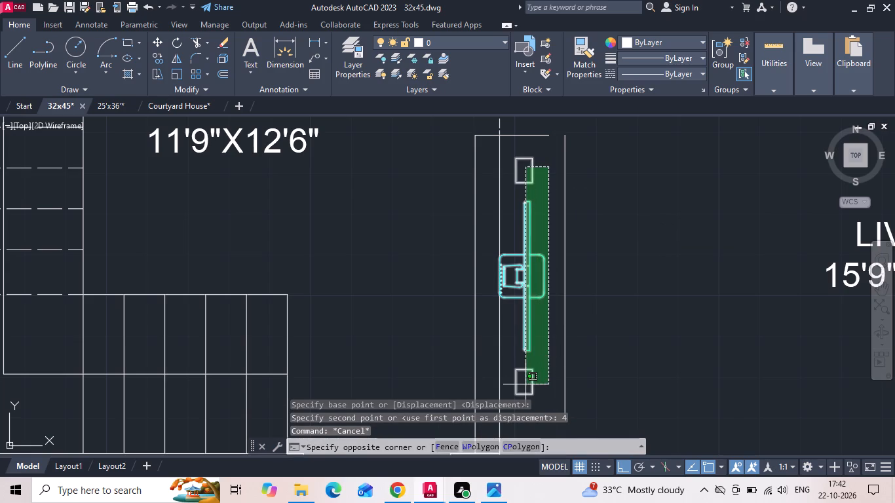
pyautogui.click(525, 386)
pyautogui.rightClick(625, 274)
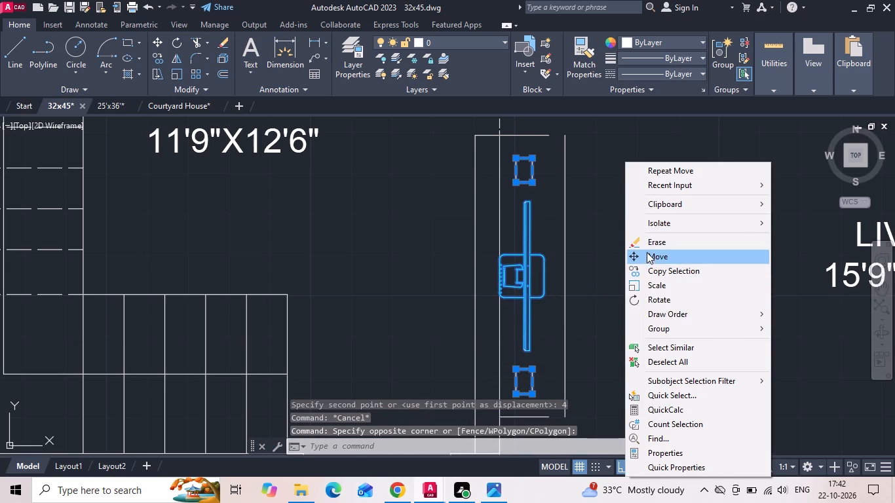
pyautogui.click(647, 253)
pyautogui.click(677, 260)
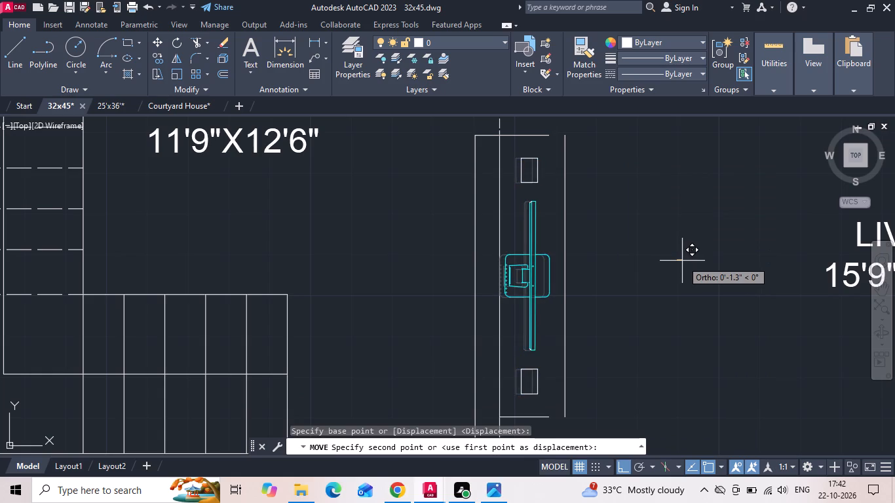
pyautogui.write('2')
pyautogui.press('space')
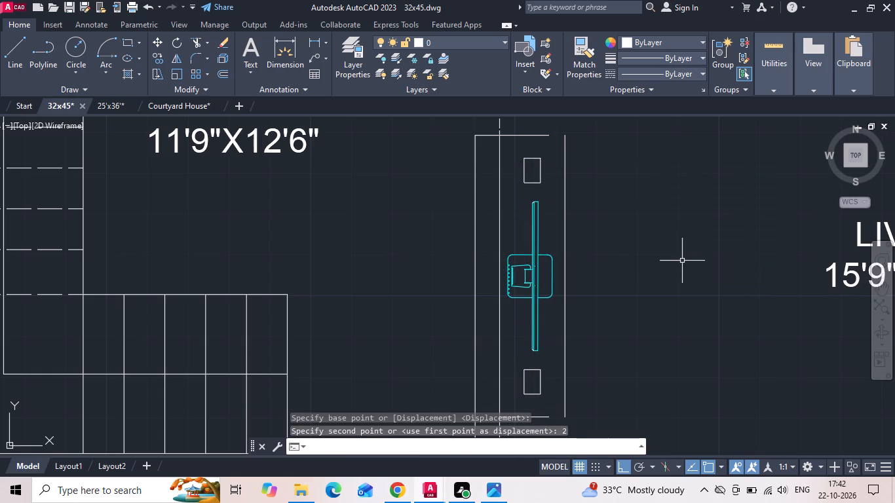
# Extend the TV unit's two short edges to meet its relocated long edge.
pyautogui.write('ex')
pyautogui.press('space')
pyautogui.click(548, 138)
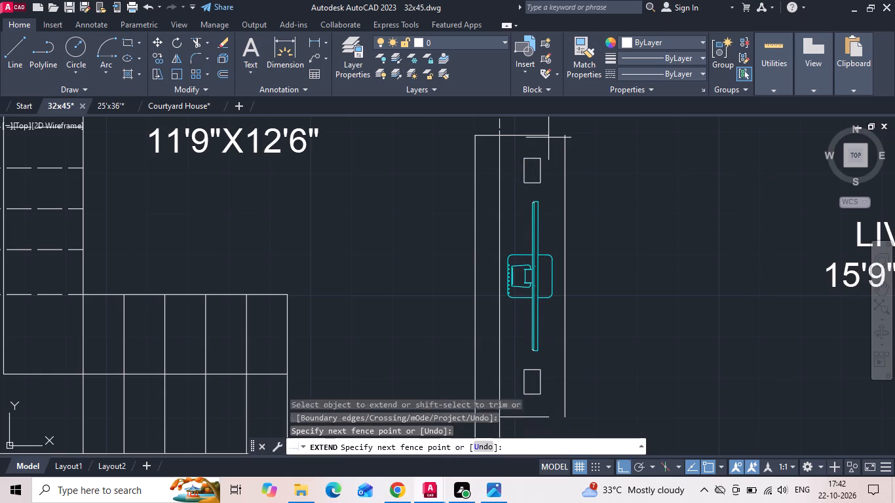
pyautogui.click(550, 124)
pyautogui.scroll(-1, 643, 159)
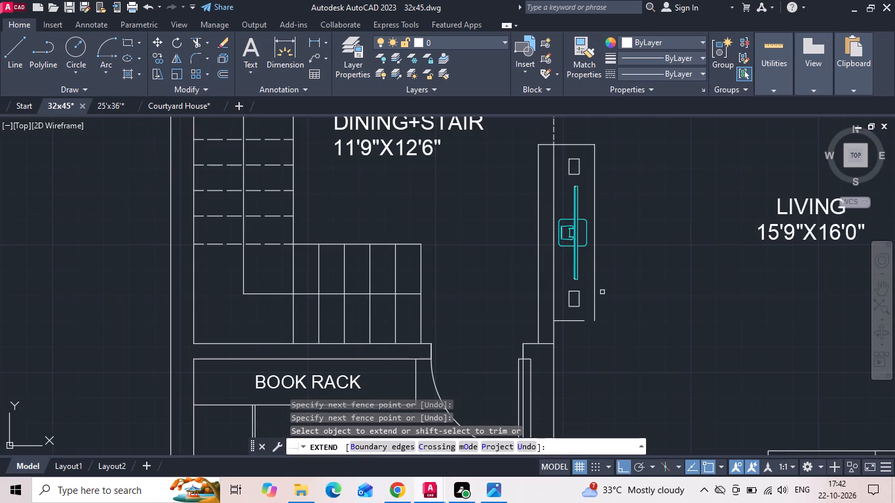
pyautogui.click(576, 320)
pyautogui.press('Escape')
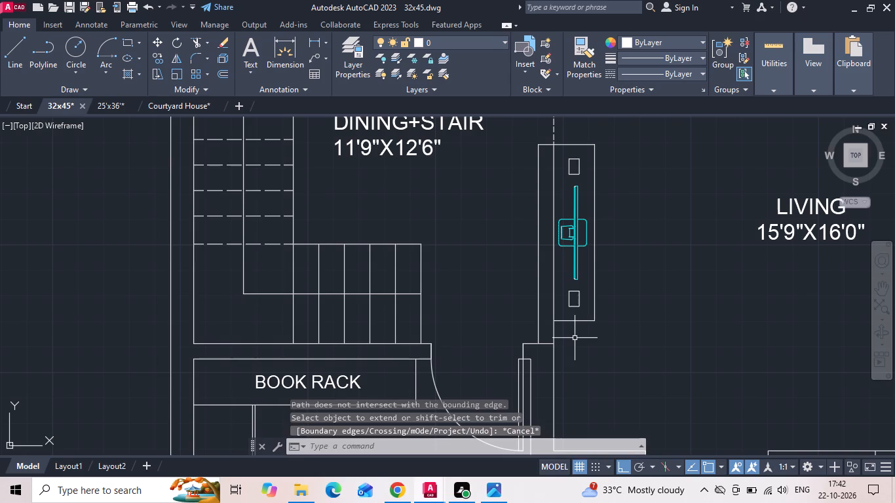
# Save the 32x45 drawing with the finished TV unit.
pyautogui.hotkey('ctrl', 's')
pyautogui.hotkey('ctrl', 's')
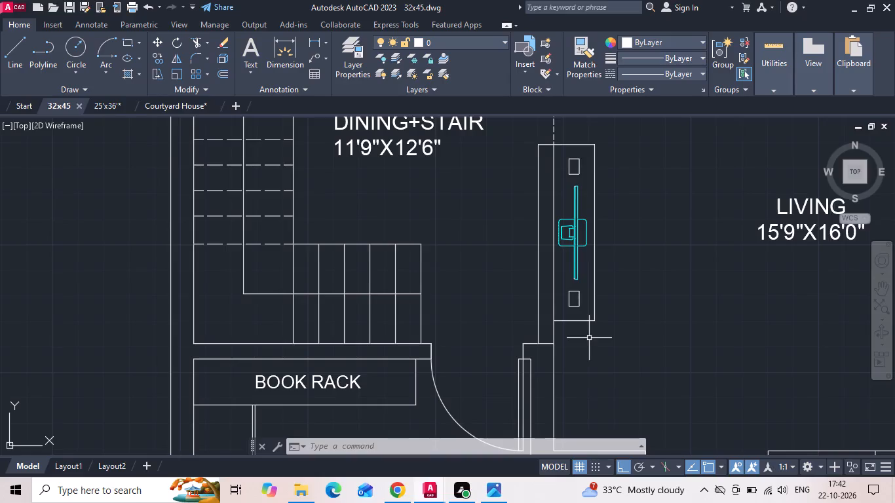
pyautogui.hotkey('ctrl', 's')
pyautogui.hotkey('ctrl', 's')
pyautogui.hotkey('ctrl', 's')
pyautogui.hotkey('ctrl', 's')
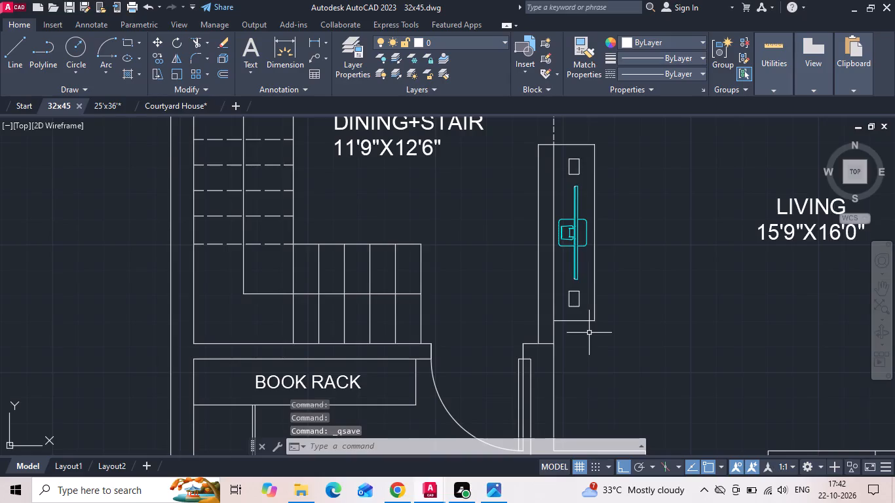
pyautogui.scroll(-2, 575, 304)
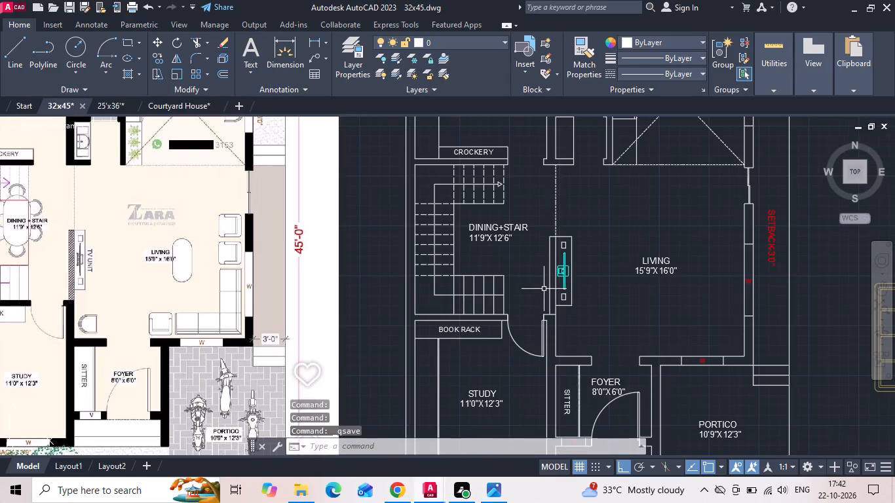
pyautogui.moveTo(541, 289); pyautogui.dragTo(621, 276, button='middle')
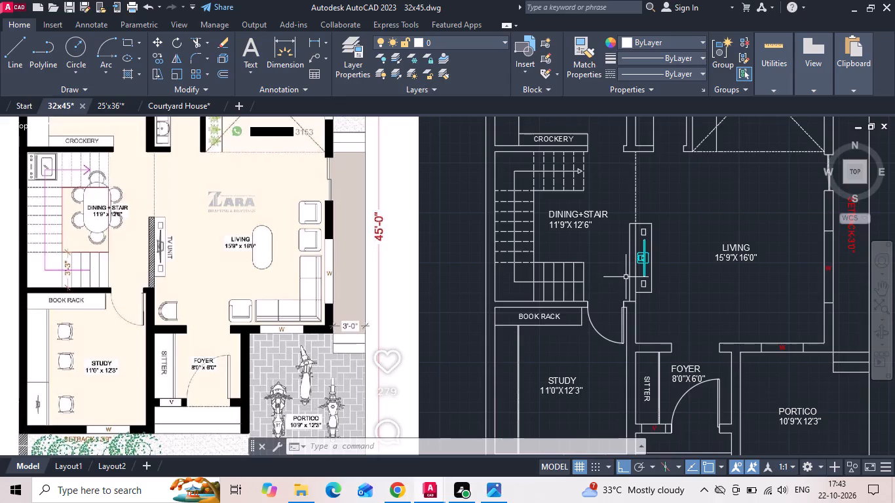
pyautogui.hotkey('ctrl', 's')
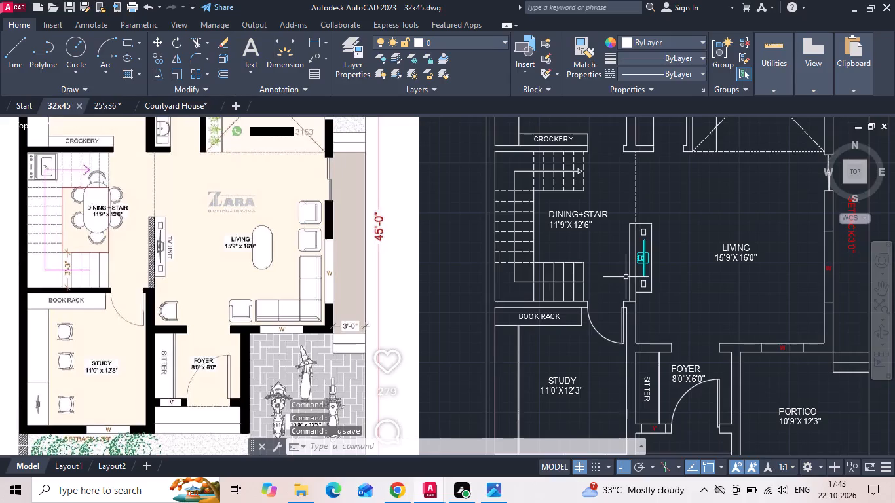
pyautogui.hotkey('ctrl', 's')
pyautogui.hotkey('ctrl', 's')
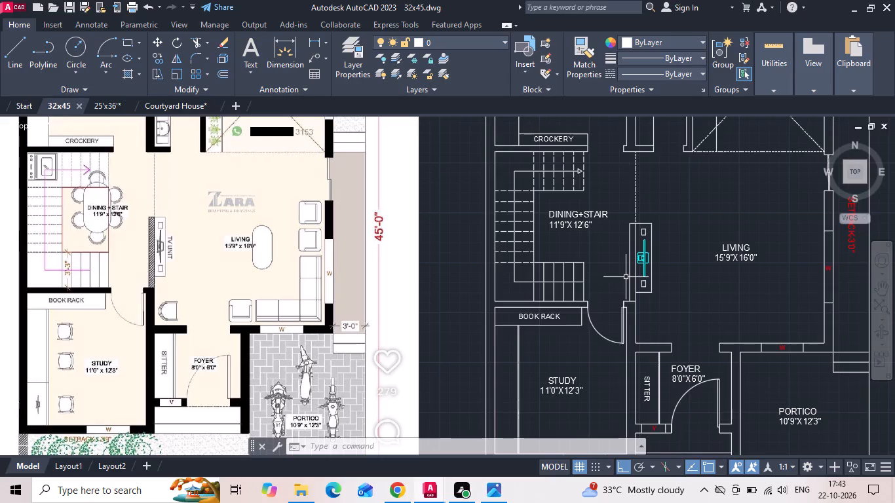
pyautogui.hotkey('ctrl', 's')
pyautogui.scroll(-1, 617, 286)
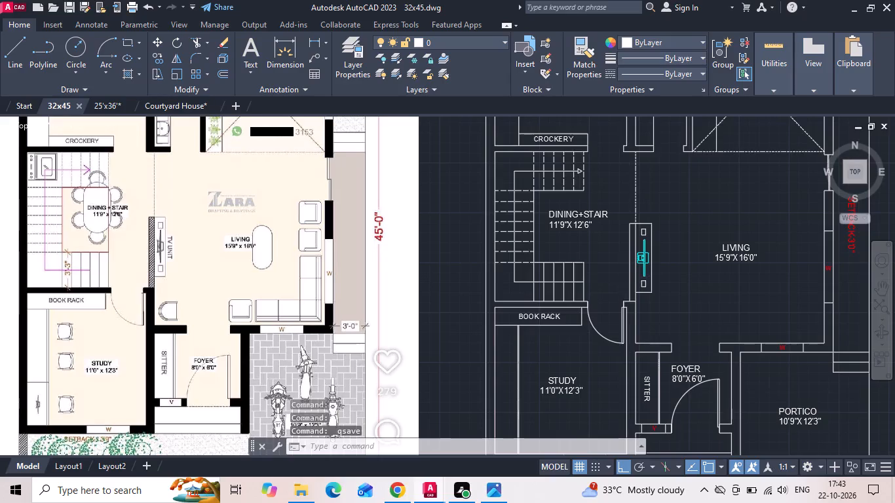
pyautogui.moveTo(605, 295); pyautogui.dragTo(625, 267, button='middle')
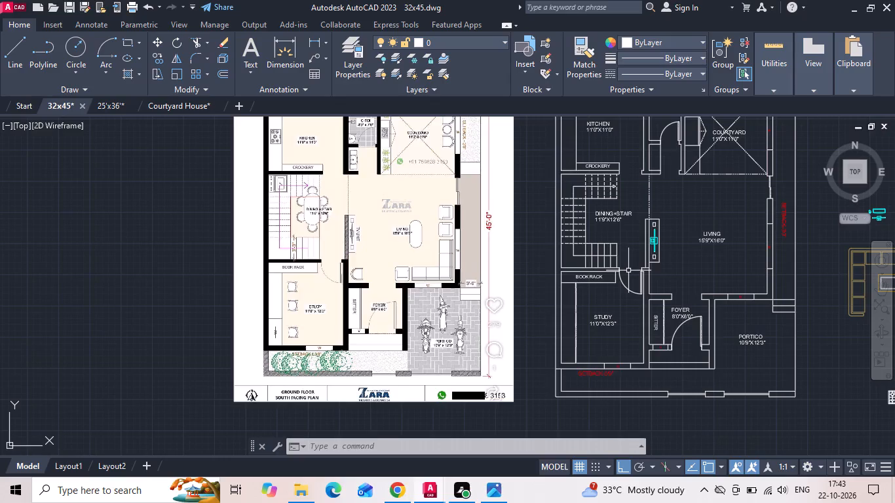
pyautogui.scroll(-1, 628, 270)
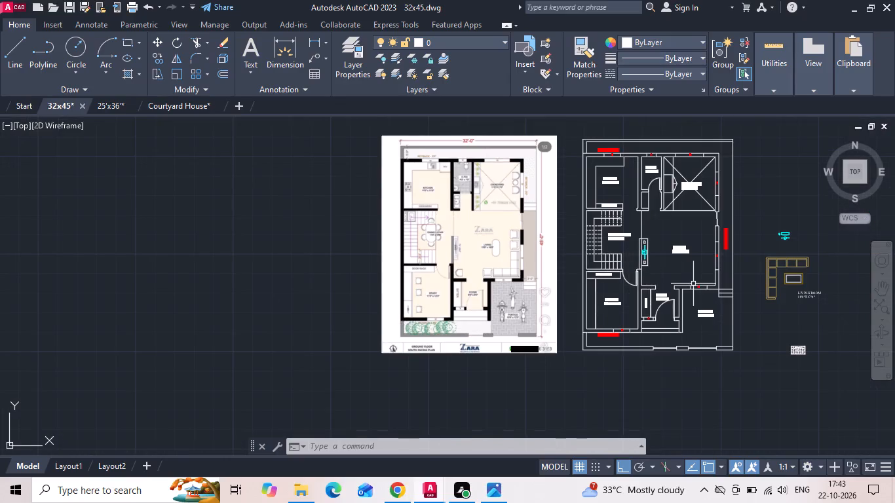
pyautogui.hotkey('ctrl', 's')
pyautogui.moveTo(774, 289); pyautogui.dragTo(667, 288, button='middle')
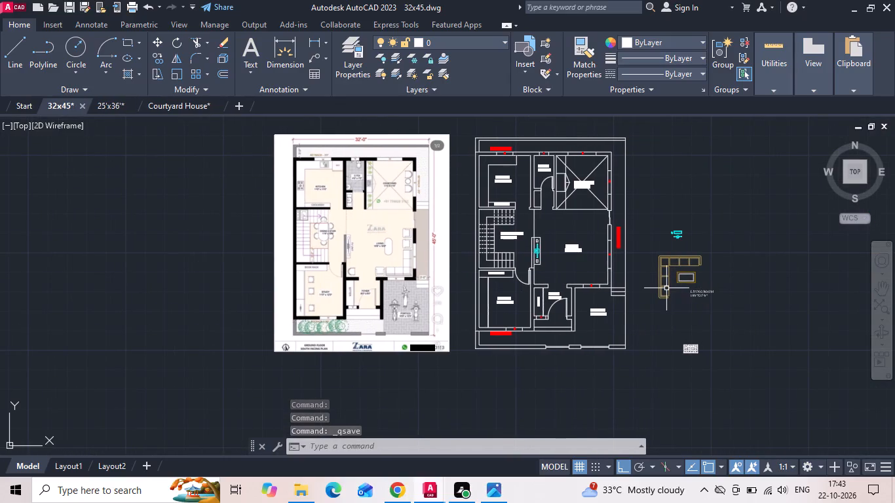
# Save the 32x45 drawing.
pyautogui.hotkey('ctrl', 's')
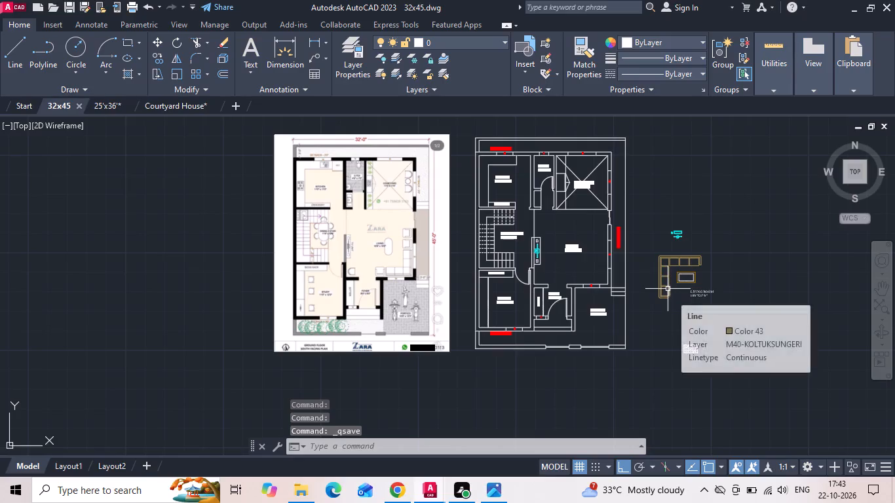
# Move the five-burner hob from outside the plan into the kitchen, beside the room label, with Ortho off.
pyautogui.click(691, 354)
pyautogui.rightClick(685, 333)
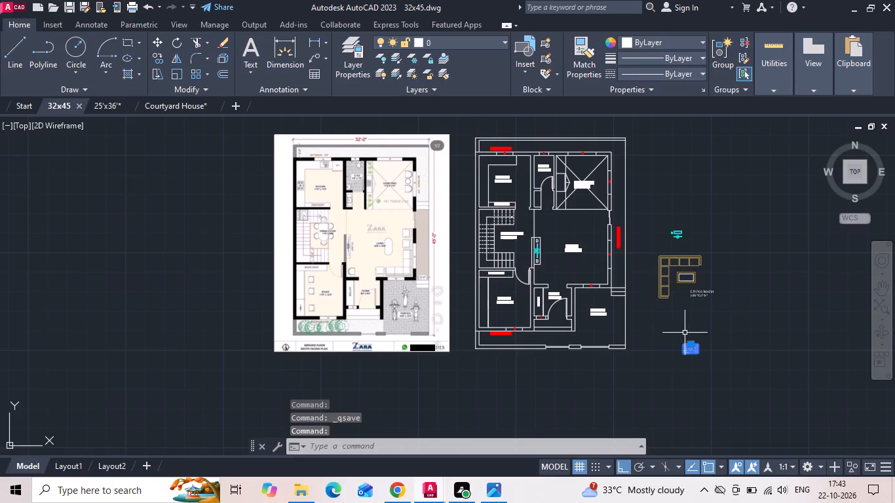
pyautogui.click(720, 240)
pyautogui.click(710, 350)
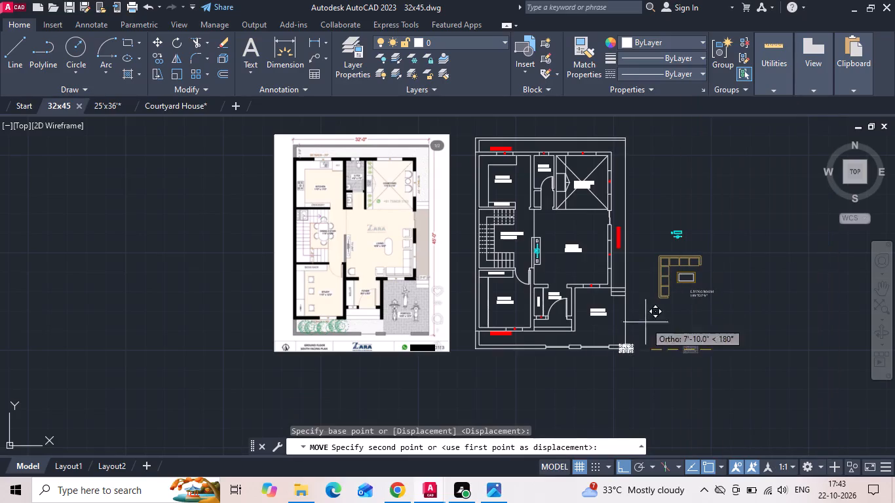
pyautogui.click(626, 462)
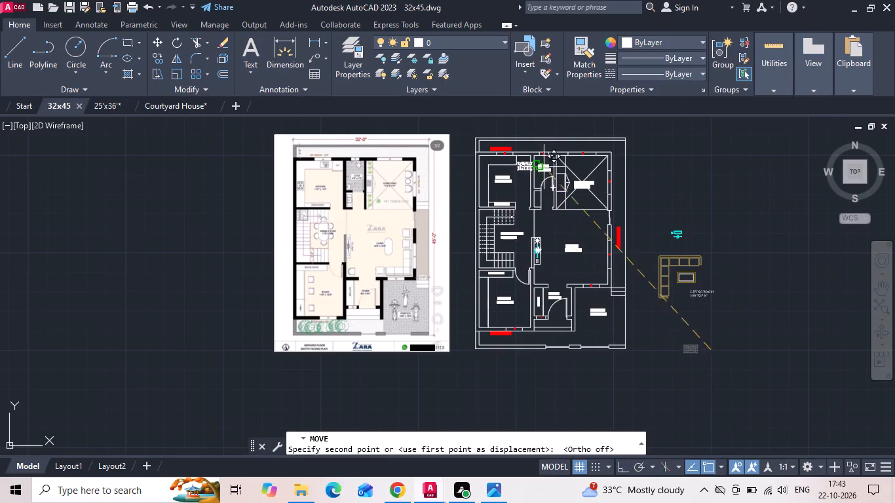
pyautogui.scroll(2, 311, 150)
pyautogui.scroll(-1, 290, 230)
pyautogui.scroll(1, 624, 225)
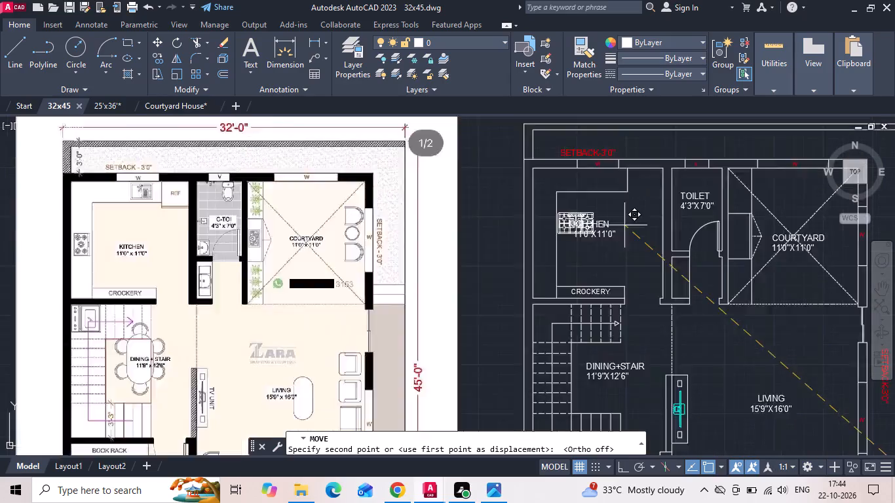
pyautogui.scroll(3, 624, 225)
pyautogui.click(575, 272)
# Rotate the hob a quarter turn clockwise with Ortho on, so its knobs face the kitchen interior.
pyautogui.click(332, 284)
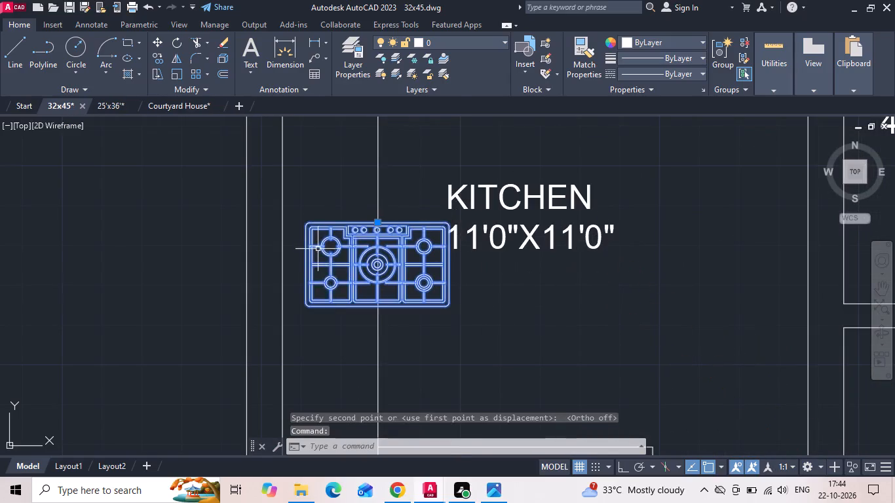
pyautogui.rightClick(316, 246)
pyautogui.click(371, 276)
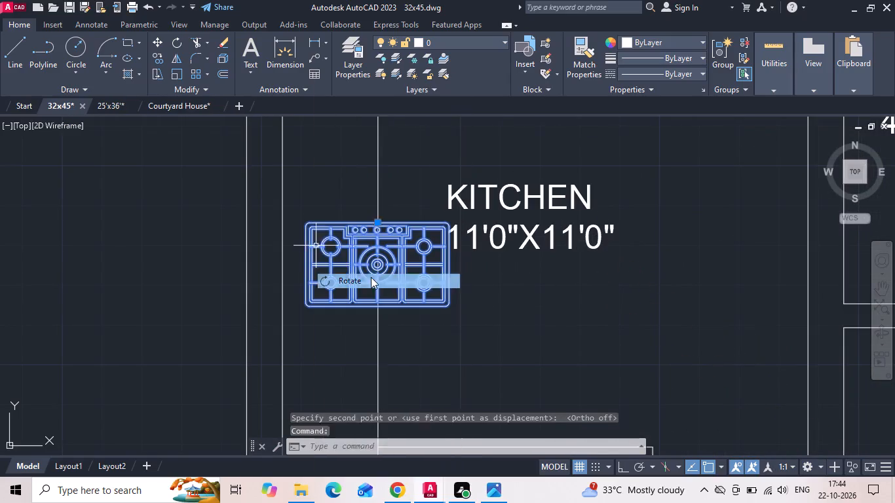
pyautogui.moveTo(338, 231); pyautogui.dragTo(341, 243)
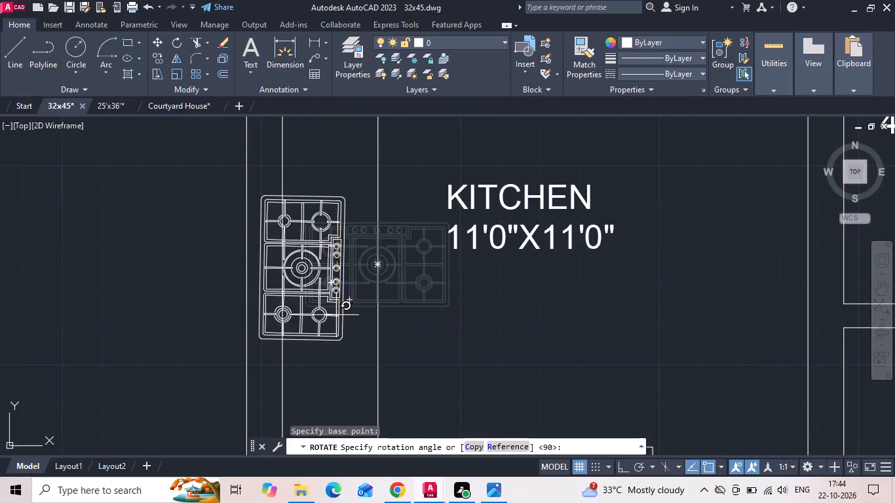
pyautogui.press('F8')
pyautogui.click(336, 357)
# Move the hob about 7" horizontally toward the kitchen interior so it sits on the counter along the outer wall.
pyautogui.click(333, 314)
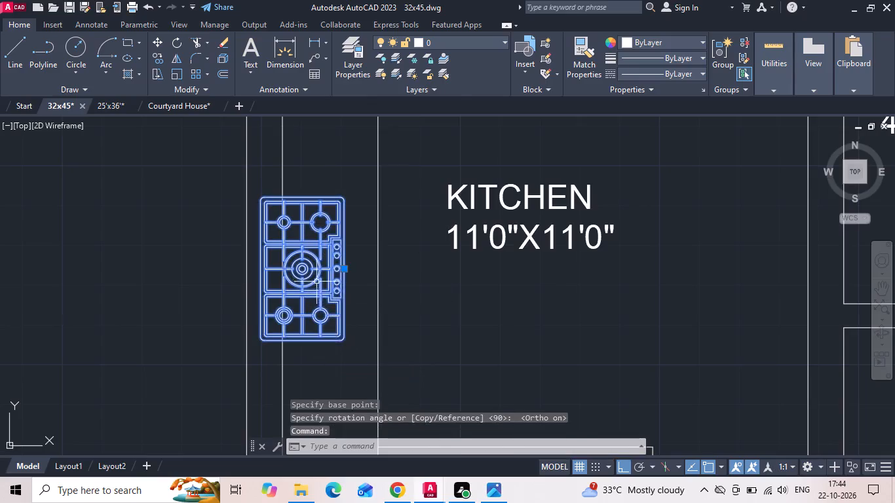
pyautogui.rightClick(314, 279)
pyautogui.click(367, 238)
pyautogui.moveTo(476, 343); pyautogui.dragTo(492, 344)
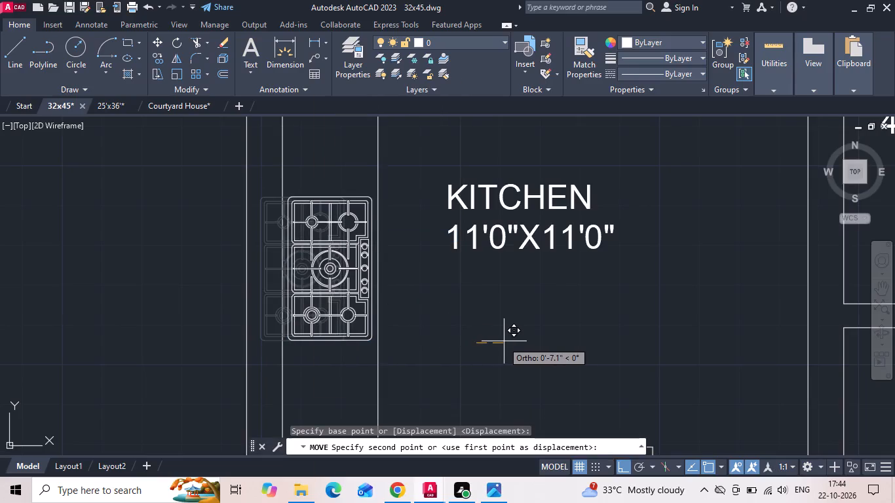
pyautogui.click(504, 341)
pyautogui.scroll(-2, 504, 341)
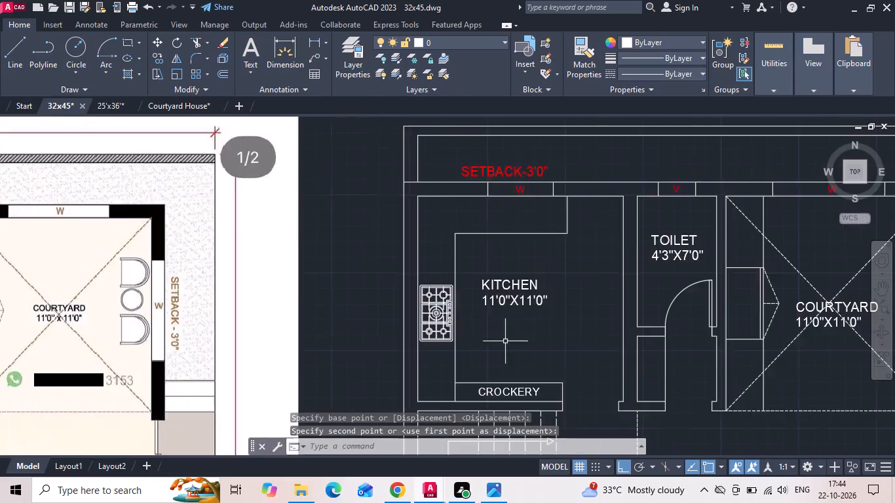
pyautogui.scroll(-1, 505, 341)
# Save the 32x45 drawing with the hob placed.
pyautogui.hotkey('ctrl', 's')
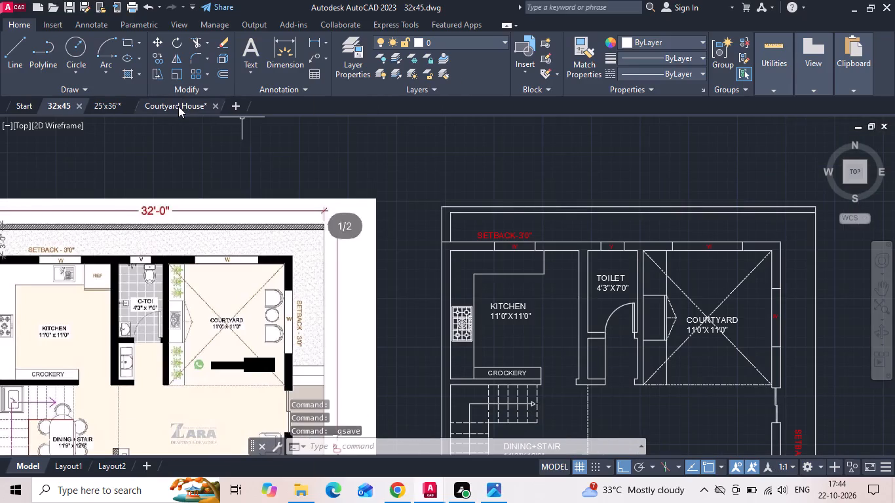
# Look through the Courtyard House and 25'x36' drawings for furniture and kitchen fixtures to reuse.
pyautogui.click(178, 106)
pyautogui.scroll(-3, 358, 246)
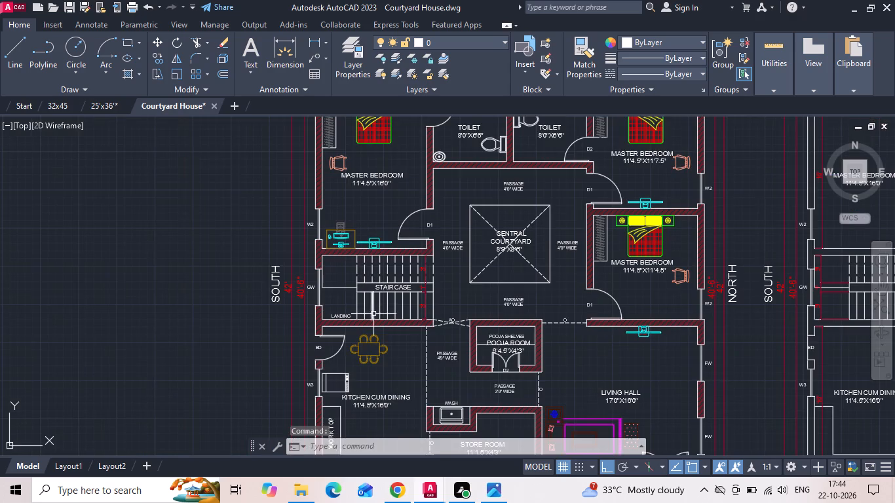
pyautogui.moveTo(373, 314); pyautogui.dragTo(364, 205, button='middle')
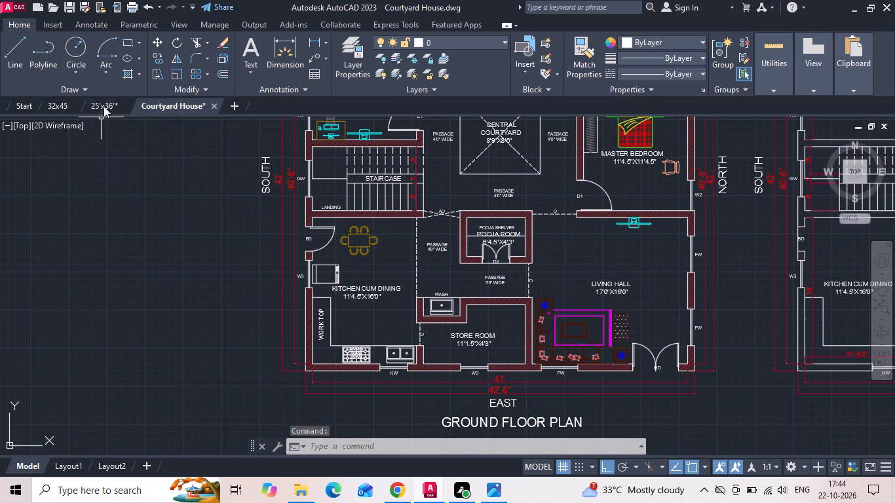
pyautogui.click(104, 103)
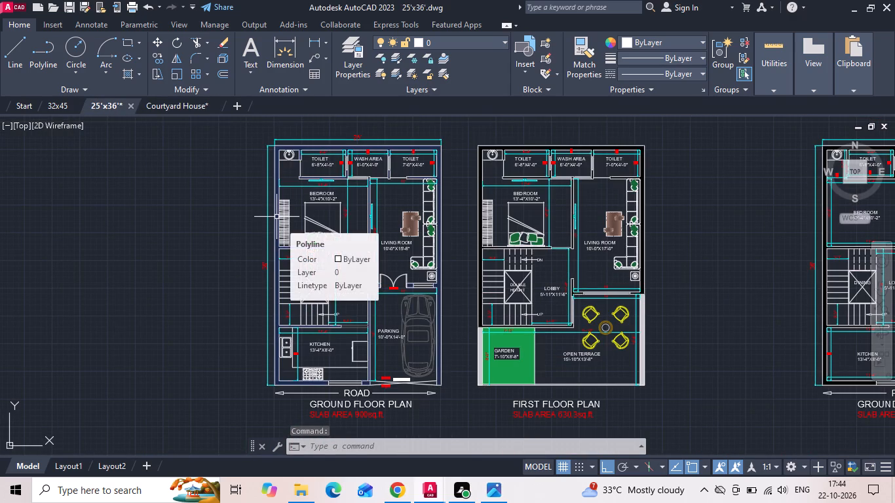
pyautogui.scroll(-2, 315, 229)
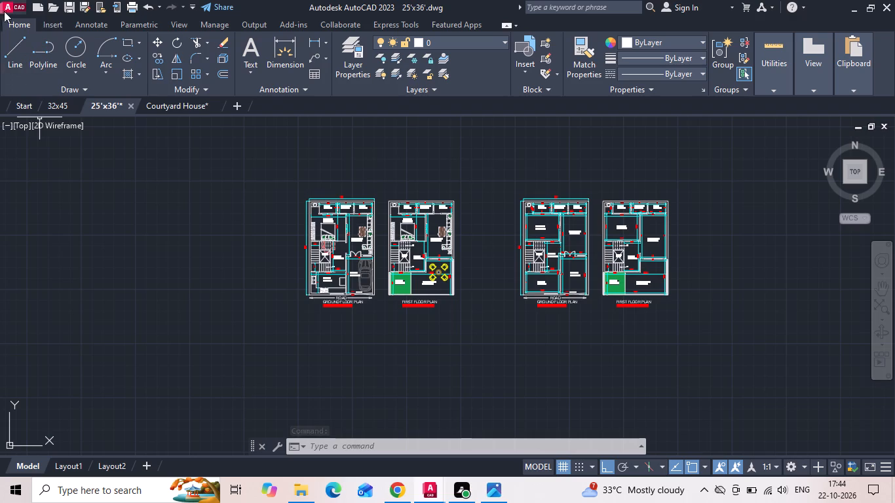
# Open the recent drawing 40'x55'.dwg.
pyautogui.click(2, 7)
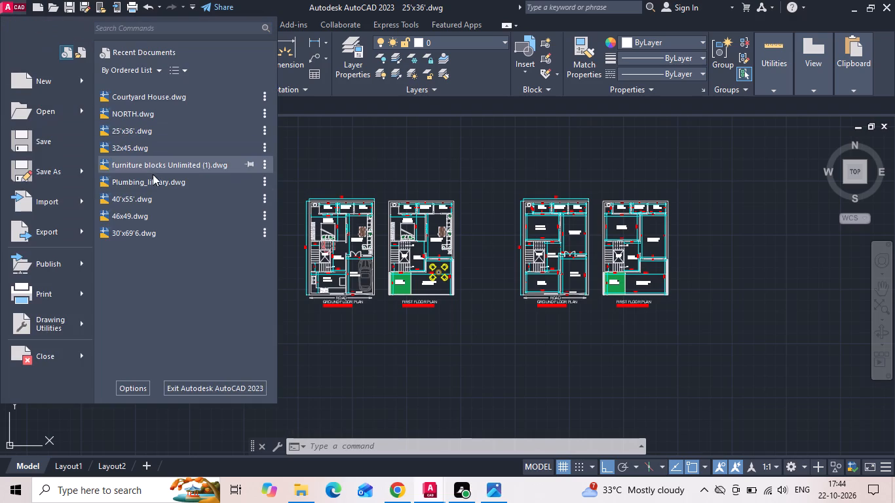
pyautogui.click(149, 193)
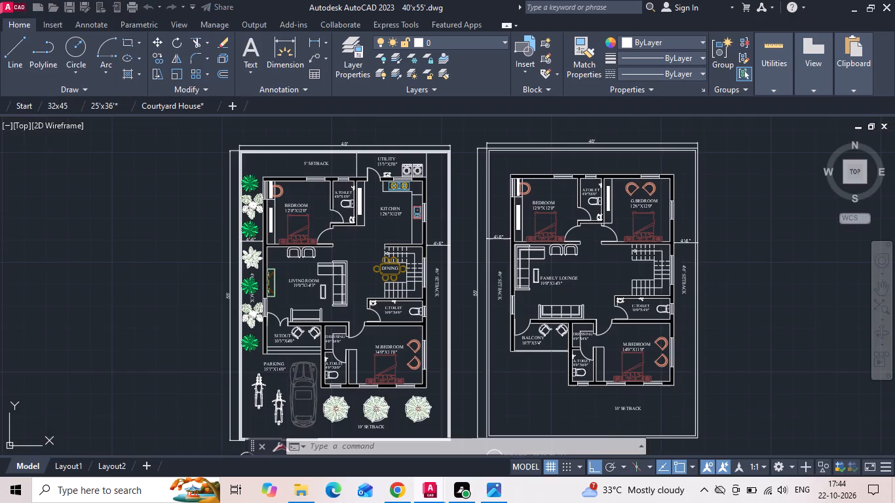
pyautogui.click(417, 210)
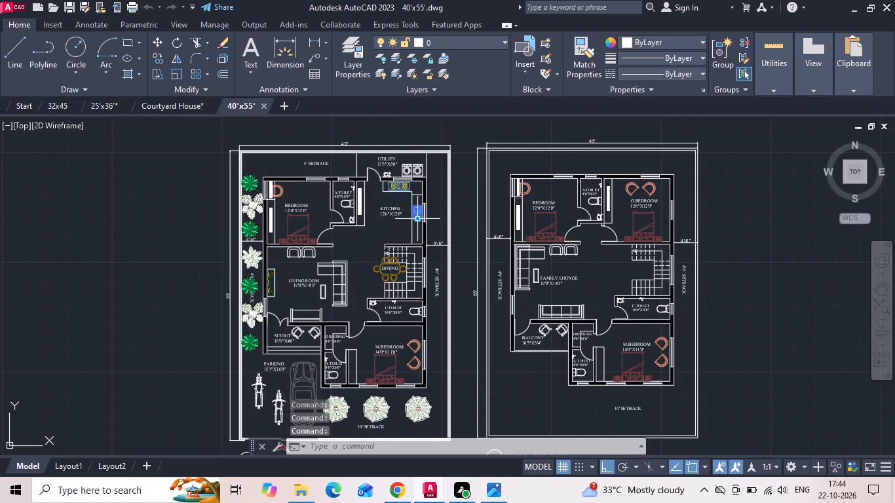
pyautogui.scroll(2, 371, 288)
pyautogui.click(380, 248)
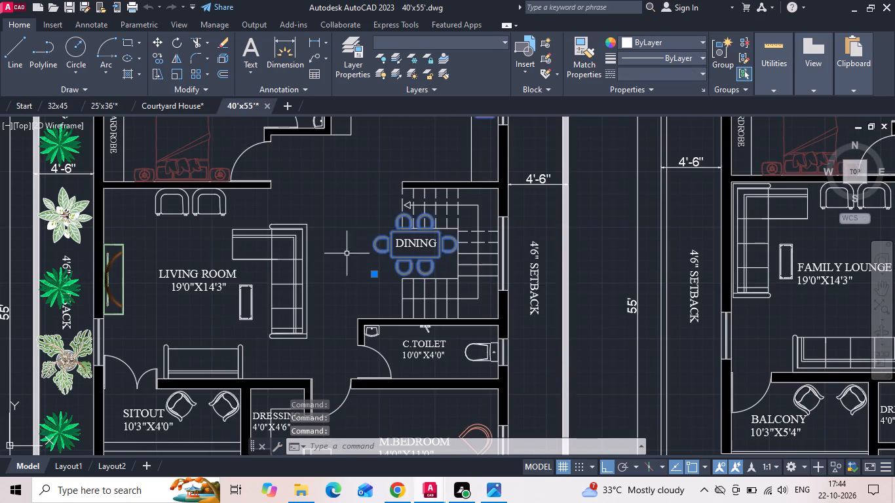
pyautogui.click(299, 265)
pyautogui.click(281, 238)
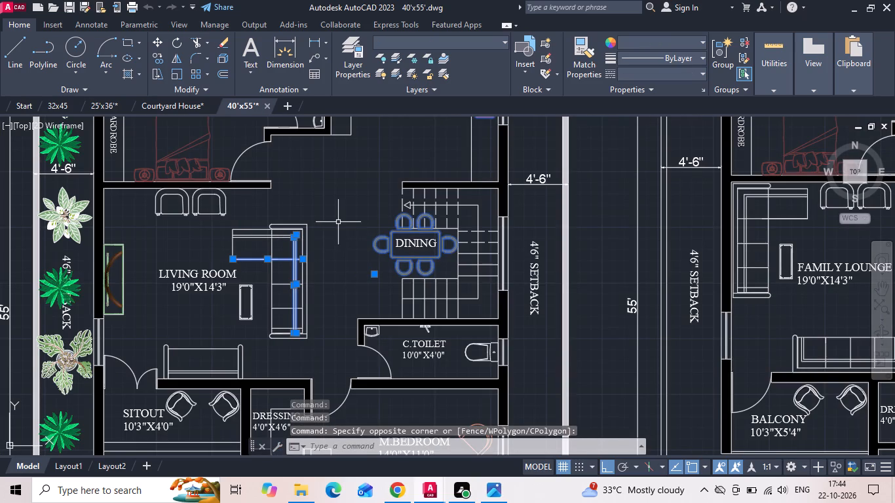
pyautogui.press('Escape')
# Copy the six-seat dining set and one living room armchair from 40'x55' into 32x45, with the armchair landing in the living room.
pyautogui.click(375, 242)
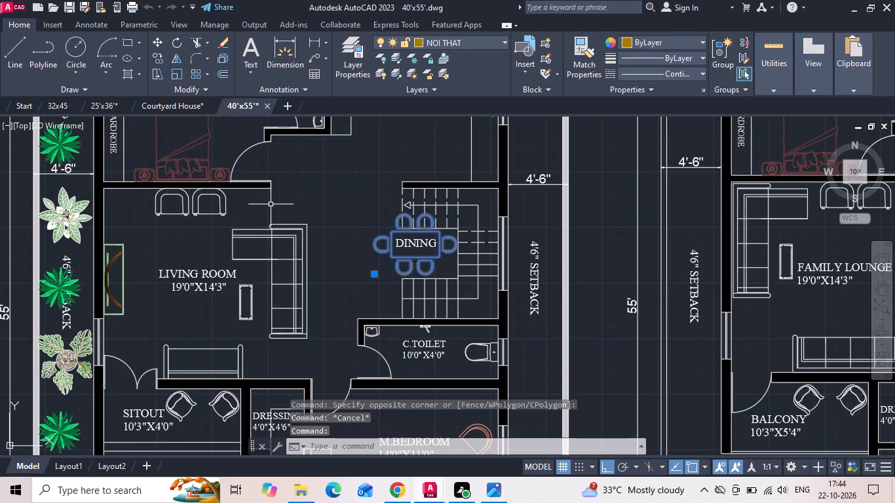
pyautogui.moveTo(267, 204); pyautogui.dragTo(248, 208)
pyautogui.click(201, 209)
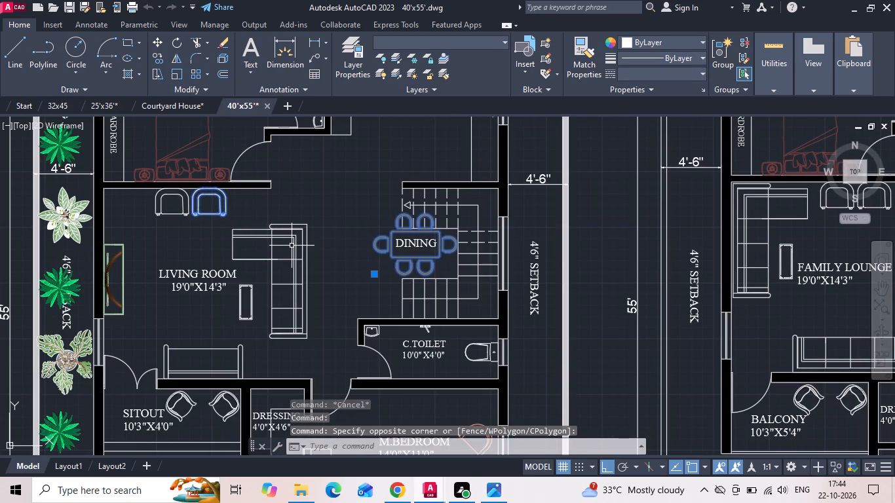
pyautogui.hotkey('ctrl', 'c')
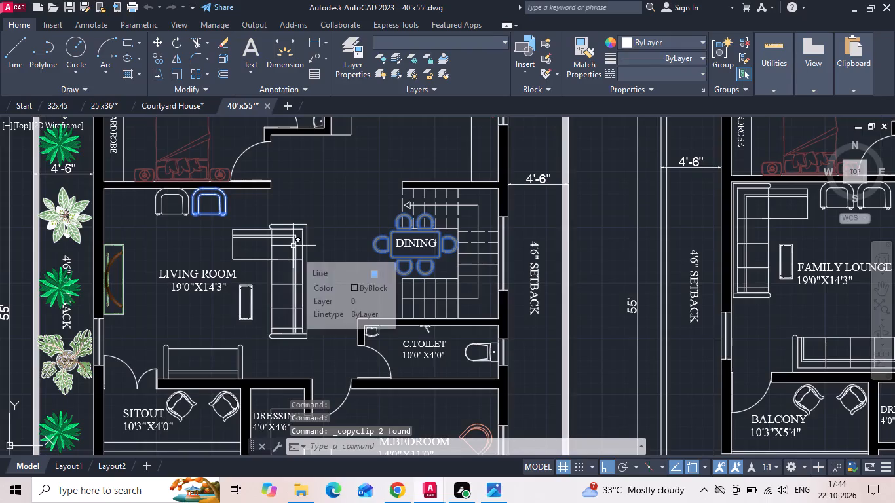
pyautogui.click(50, 105)
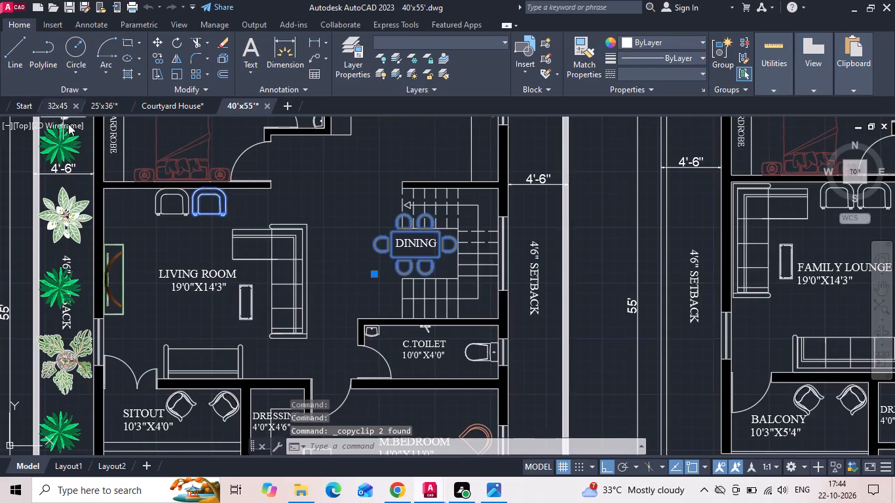
pyautogui.hotkey('ctrl', 'v')
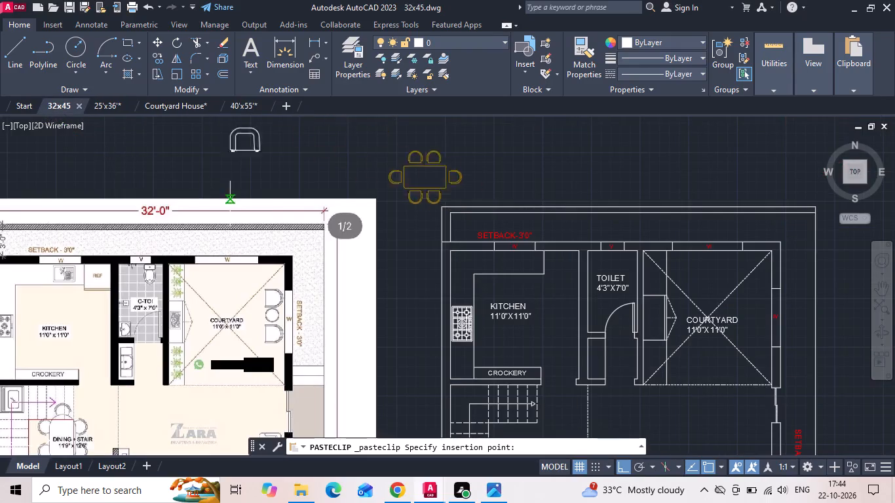
pyautogui.scroll(-1, 314, 243)
pyautogui.moveTo(461, 353); pyautogui.dragTo(468, 265, button='middle')
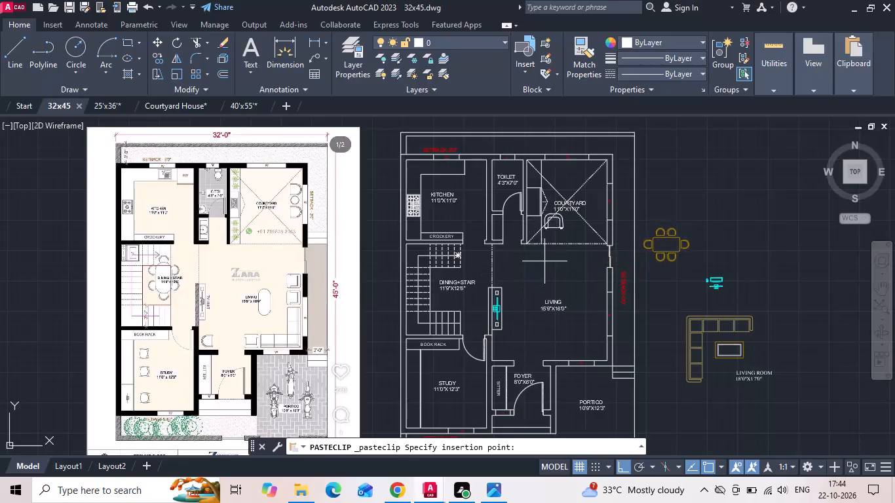
pyautogui.click(569, 303)
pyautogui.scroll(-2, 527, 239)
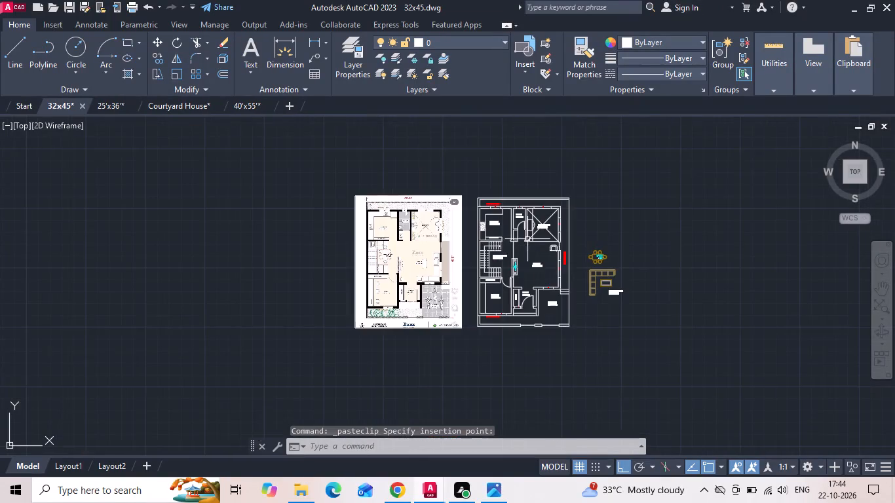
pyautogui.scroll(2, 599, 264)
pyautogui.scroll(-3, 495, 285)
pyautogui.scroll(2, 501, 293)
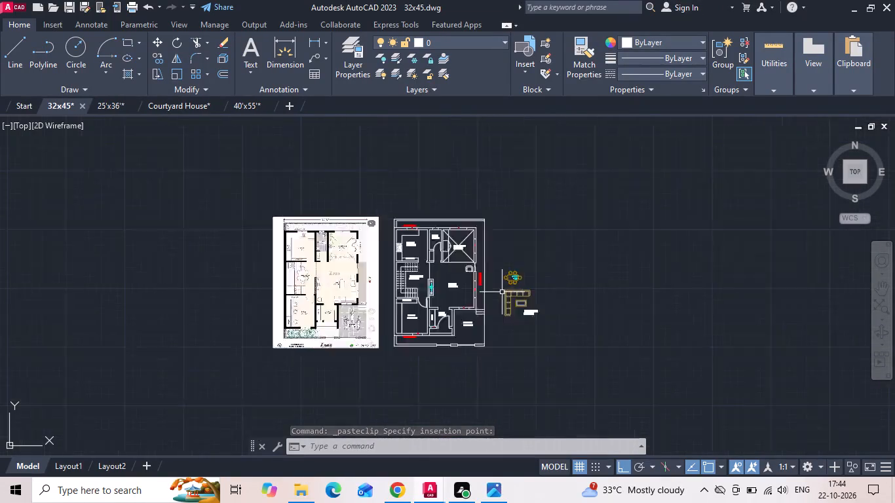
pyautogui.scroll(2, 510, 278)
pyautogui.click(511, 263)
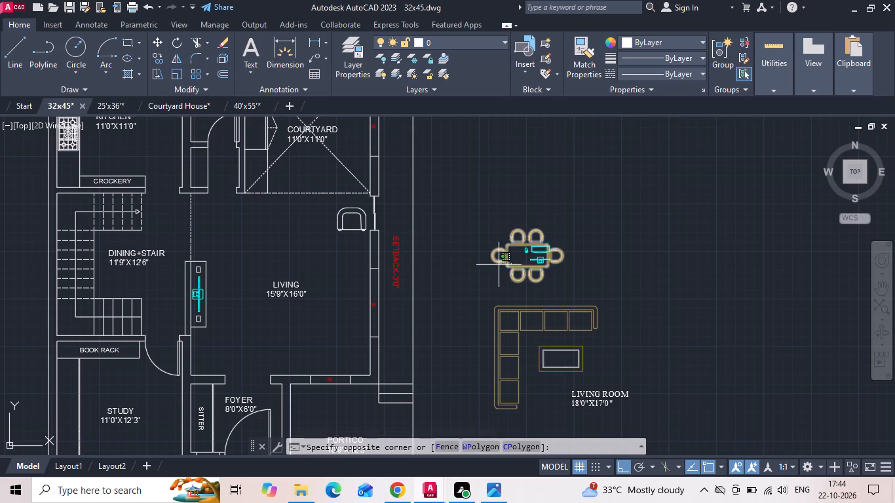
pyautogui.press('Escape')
# Copy the kitchen sink from 40'x55' into 32x45, placing it in the kitchen near the upper counter.
pyautogui.click(252, 105)
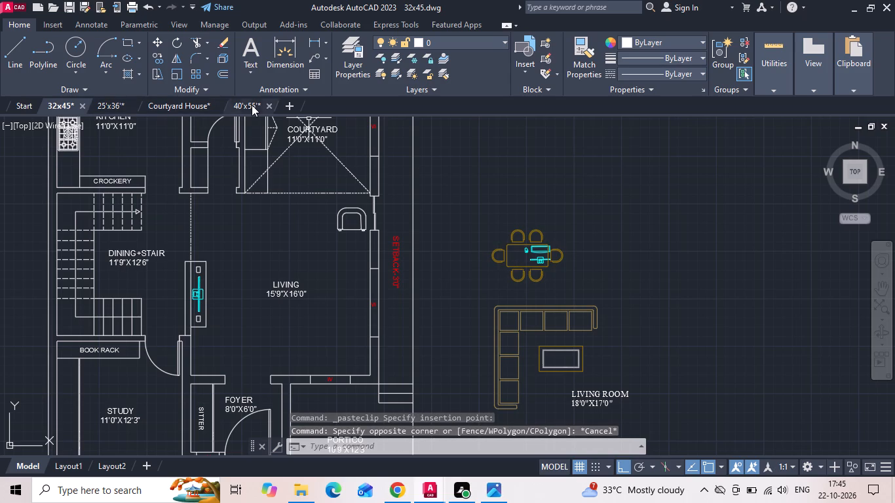
pyautogui.scroll(-1, 256, 291)
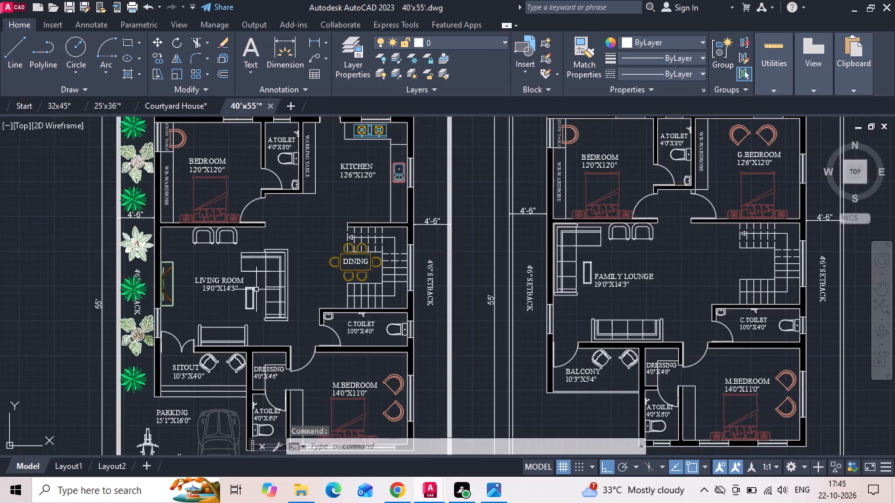
pyautogui.click(399, 169)
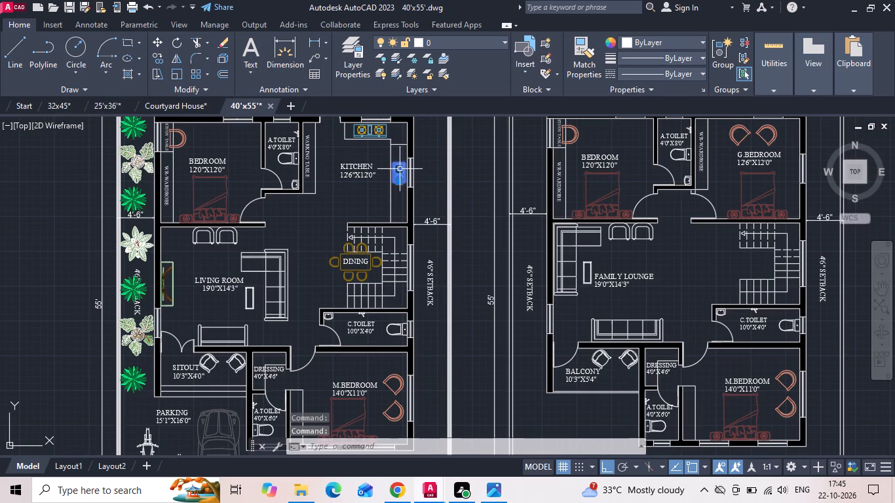
pyautogui.hotkey('ctrl', 'c')
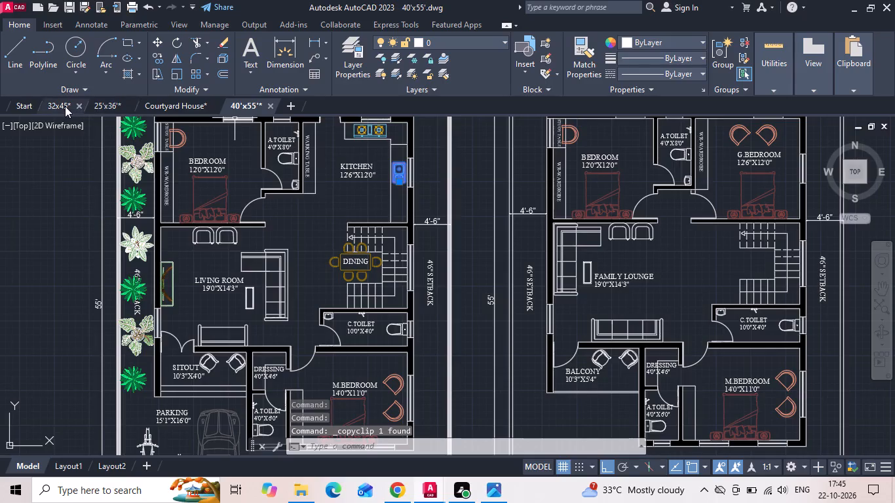
pyautogui.click(64, 106)
pyautogui.hotkey('ctrl', 'v')
pyautogui.scroll(-2, 201, 251)
pyautogui.scroll(4, 130, 180)
pyautogui.moveTo(155, 202); pyautogui.dragTo(430, 205, button='middle')
pyautogui.scroll(-1, 434, 206)
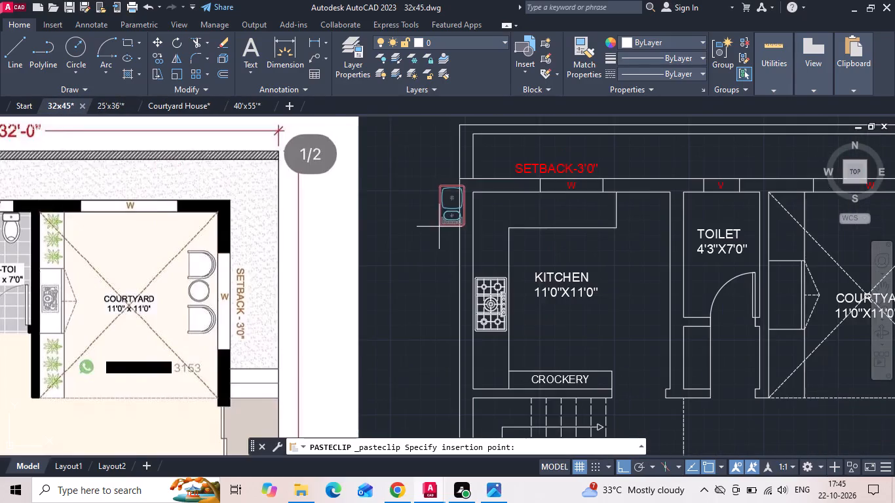
pyautogui.moveTo(421, 236); pyautogui.dragTo(575, 212, button='middle')
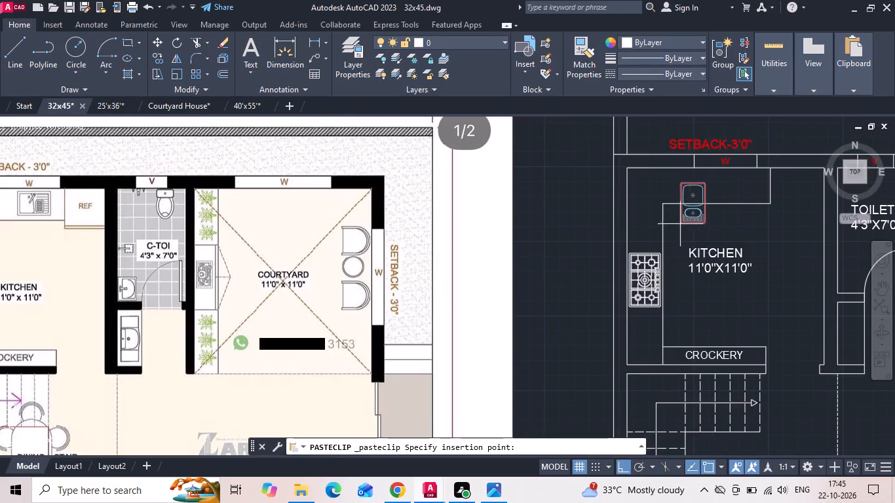
pyautogui.click(688, 219)
pyautogui.press('Escape')
# Rotate the kitchen sink 90° so it lies lengthwise along the upper counter.
pyautogui.click(718, 184)
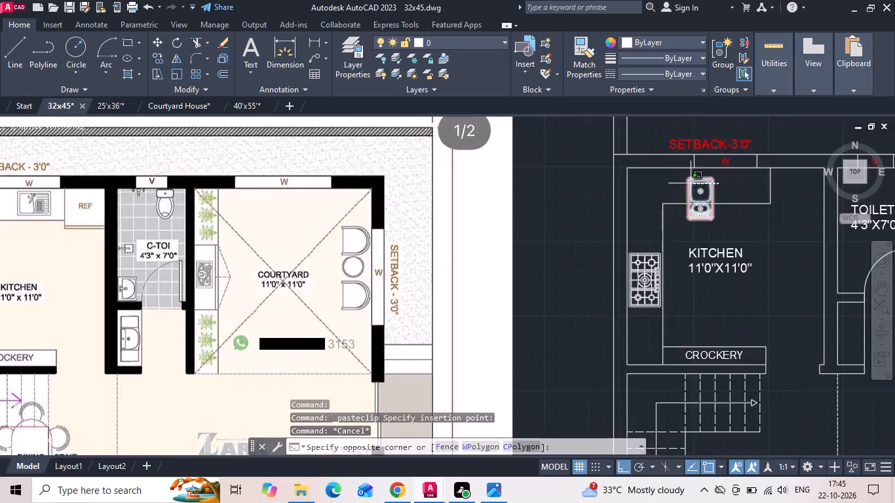
pyautogui.scroll(2, 691, 183)
pyautogui.click(677, 187)
pyautogui.rightClick(672, 186)
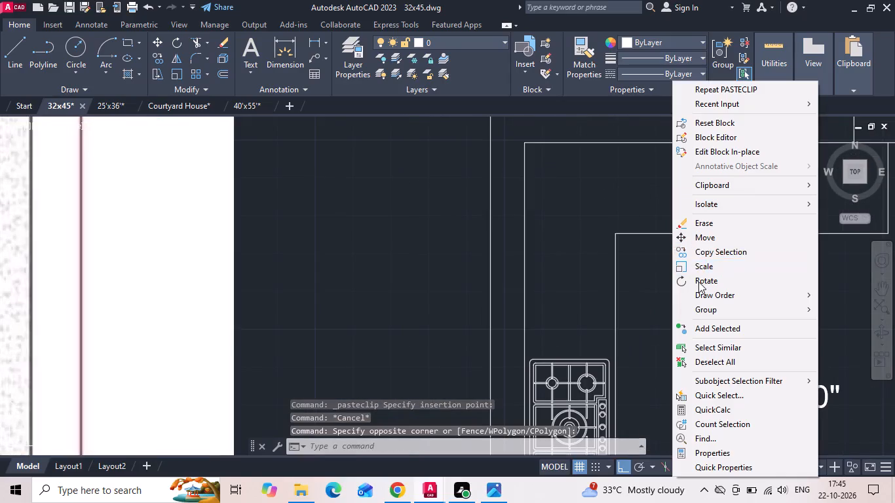
pyautogui.click(698, 282)
pyautogui.moveTo(715, 277); pyautogui.dragTo(551, 293, button='middle')
pyautogui.scroll(1, 592, 288)
pyautogui.click(597, 283)
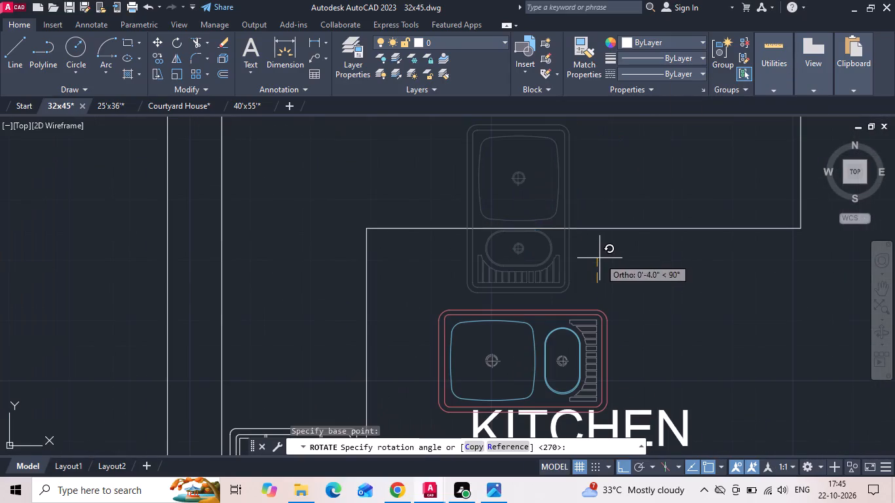
pyautogui.click(600, 258)
# Move the kitchen sink straight up about 2'-10" onto the upper counter below the window.
pyautogui.moveTo(592, 279); pyautogui.dragTo(554, 324)
pyautogui.click(524, 343)
pyautogui.rightClick(514, 336)
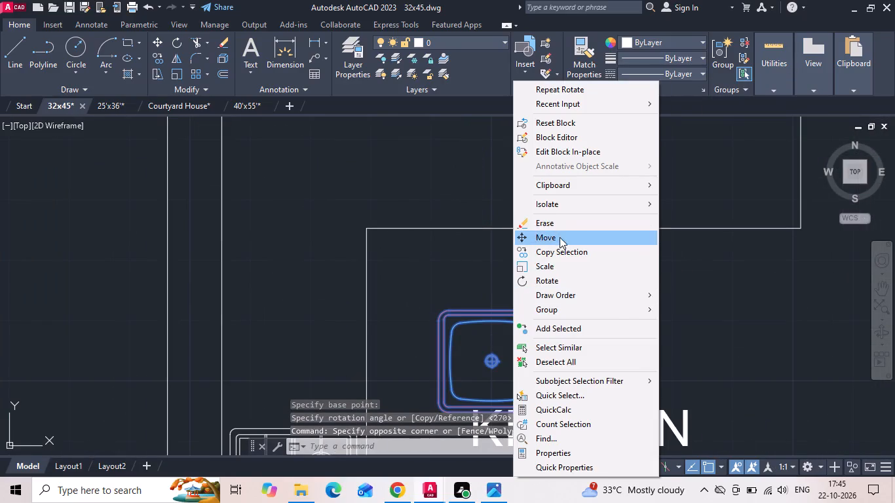
pyautogui.click(559, 238)
pyautogui.click(550, 333)
pyautogui.moveTo(550, 234); pyautogui.dragTo(541, 318, button='middle')
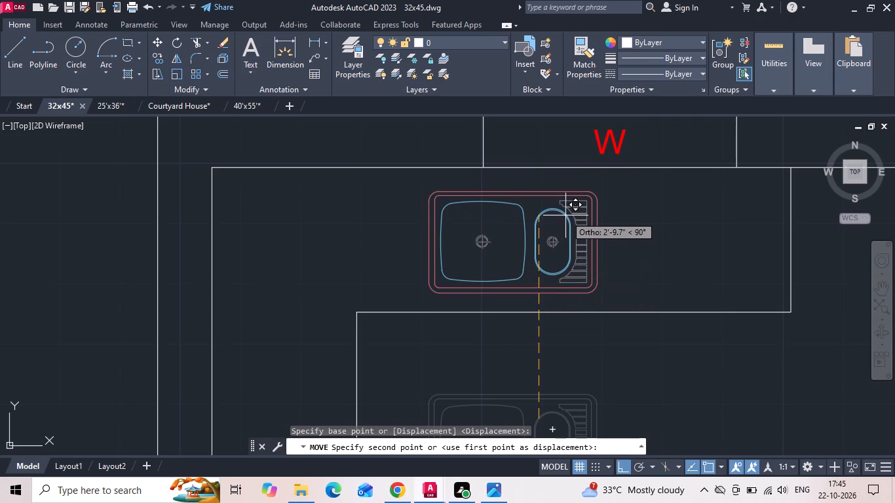
pyautogui.click(565, 215)
pyautogui.press('Escape')
# Move the sink so the midpoint of its short drainboard edge meets the midpoint of the upper counter's end line.
pyautogui.moveTo(636, 217); pyautogui.dragTo(613, 229)
pyautogui.click(563, 244)
pyautogui.rightClick(561, 242)
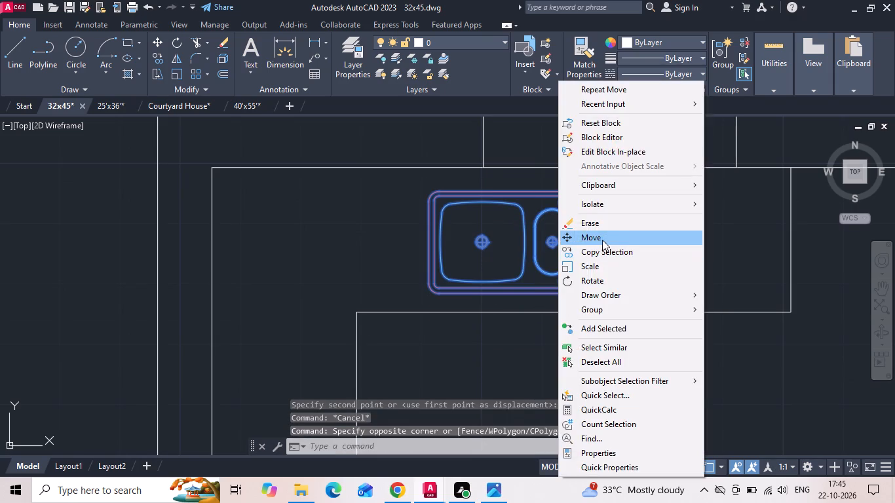
pyautogui.click(603, 239)
pyautogui.moveTo(624, 249); pyautogui.dragTo(514, 257, button='middle')
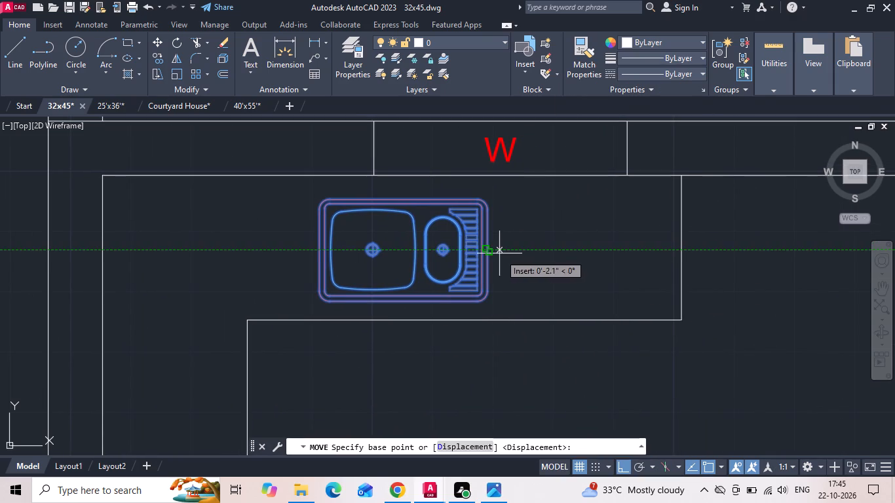
pyautogui.click(488, 250)
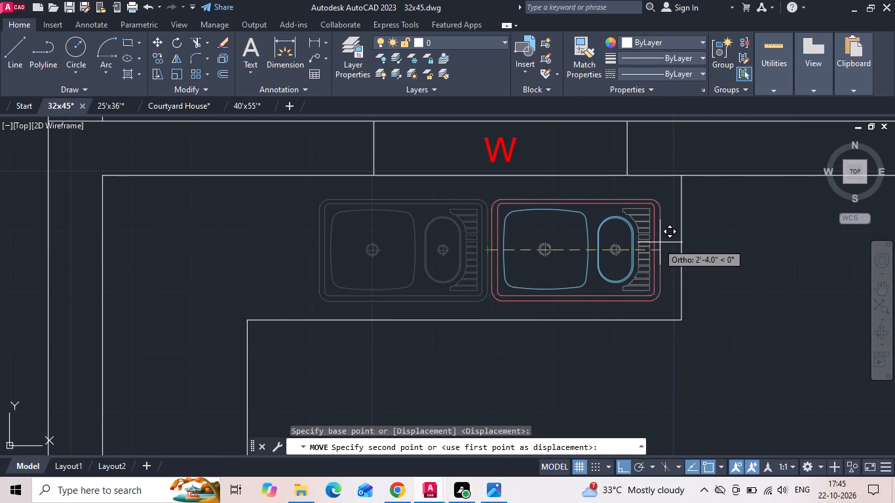
pyautogui.click(680, 248)
# Move the sink about 1' horizontally away from the counter's end, placing it under the kitchen window as in the reference.
pyautogui.click(594, 243)
pyautogui.click(482, 246)
pyautogui.rightClick(479, 245)
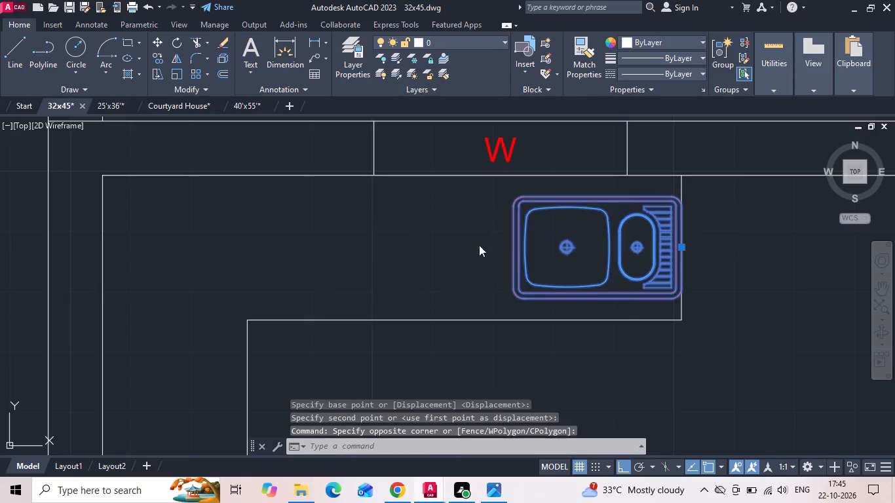
pyautogui.click(528, 234)
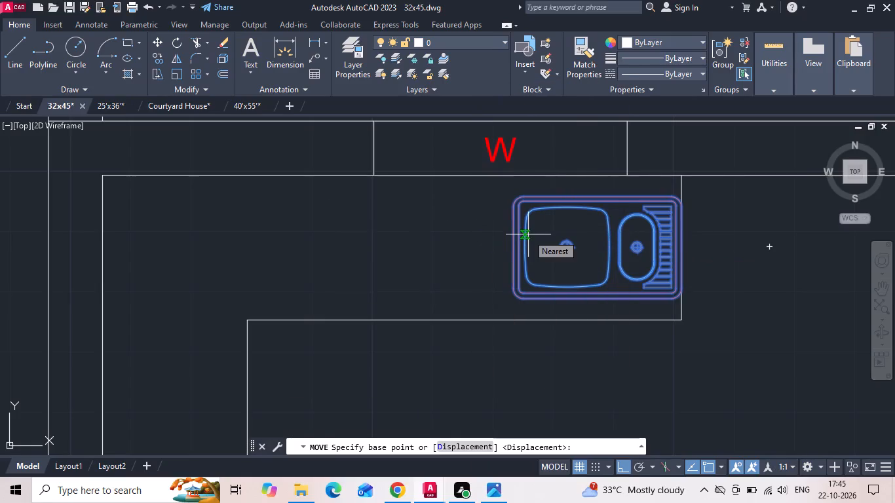
pyautogui.scroll(-2, 528, 234)
pyautogui.scroll(-1, 522, 293)
pyautogui.moveTo(512, 305); pyautogui.dragTo(573, 300, button='middle')
pyautogui.scroll(-1, 575, 299)
pyautogui.scroll(1, 571, 296)
pyautogui.click(600, 296)
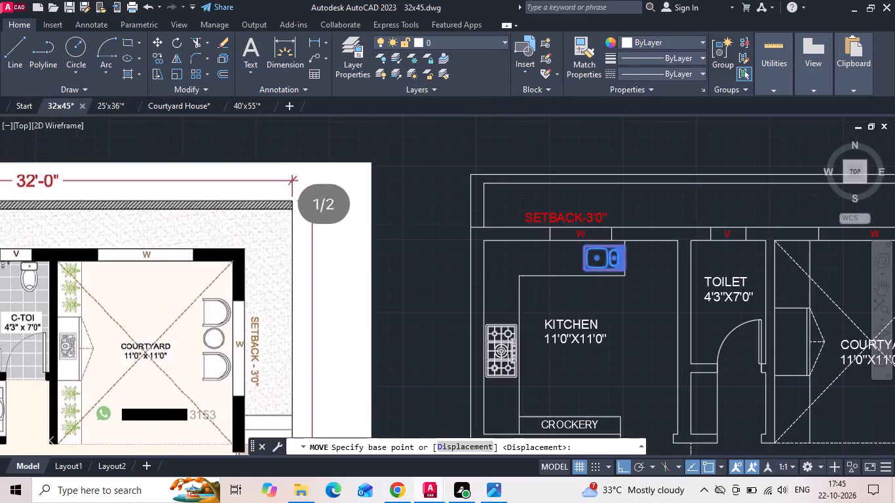
pyautogui.moveTo(581, 295); pyautogui.dragTo(678, 278, button='middle')
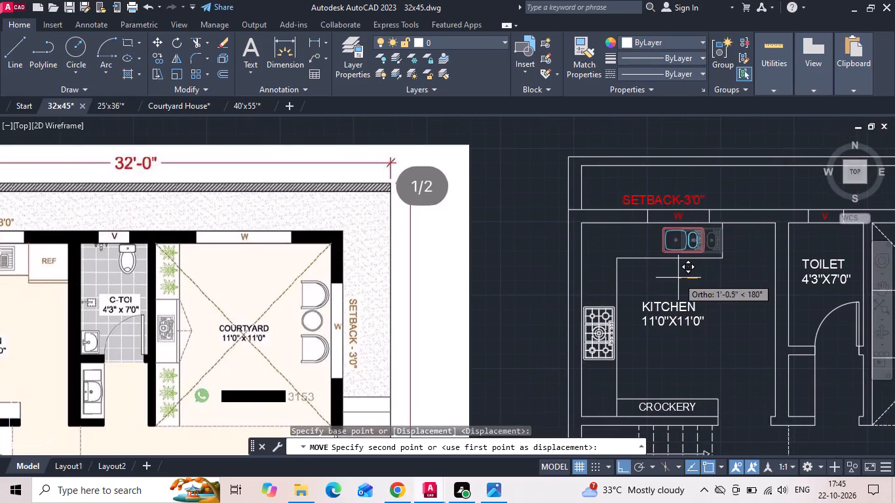
pyautogui.click(677, 278)
# Save the 32x45 drawing.
pyautogui.hotkey('ctrl', 's')
pyautogui.hotkey('ctrl', 's')
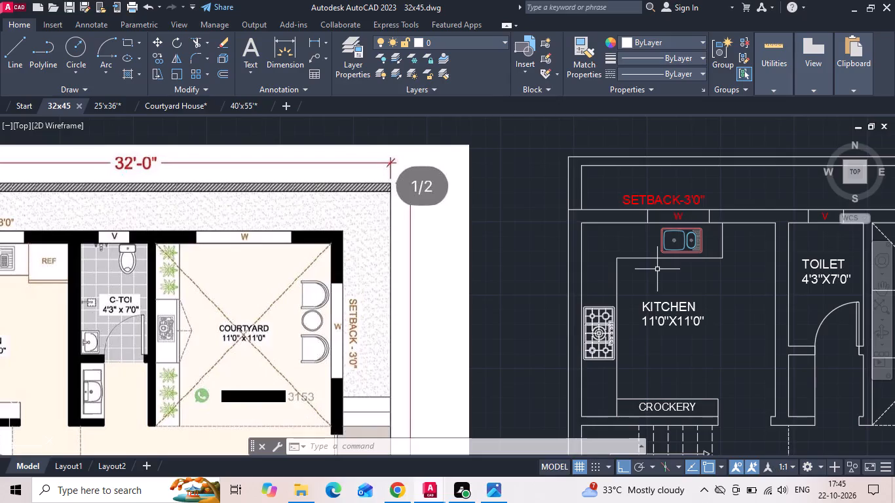
# Copy the C.Toilet WC and the two M.Bedroom chairs from 40'x55' into 32x45, with the chairs landing in the courtyard.
pyautogui.click(242, 103)
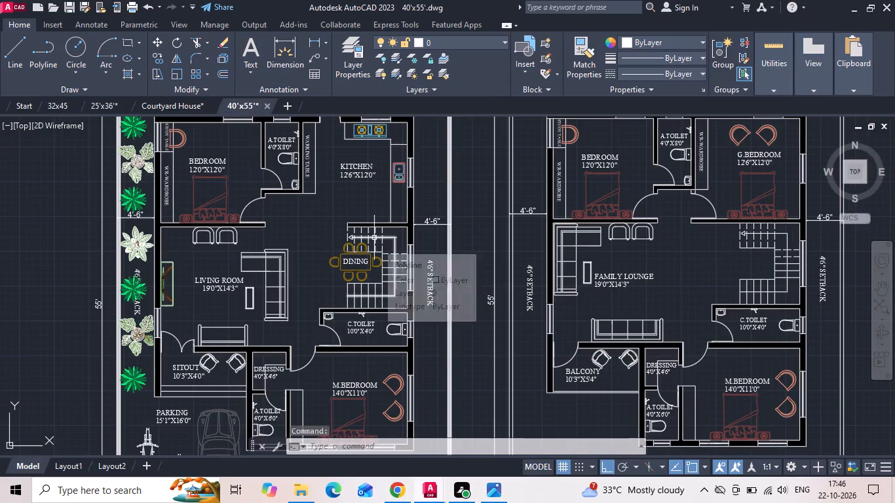
pyautogui.click(401, 326)
pyautogui.click(401, 375)
pyautogui.click(393, 404)
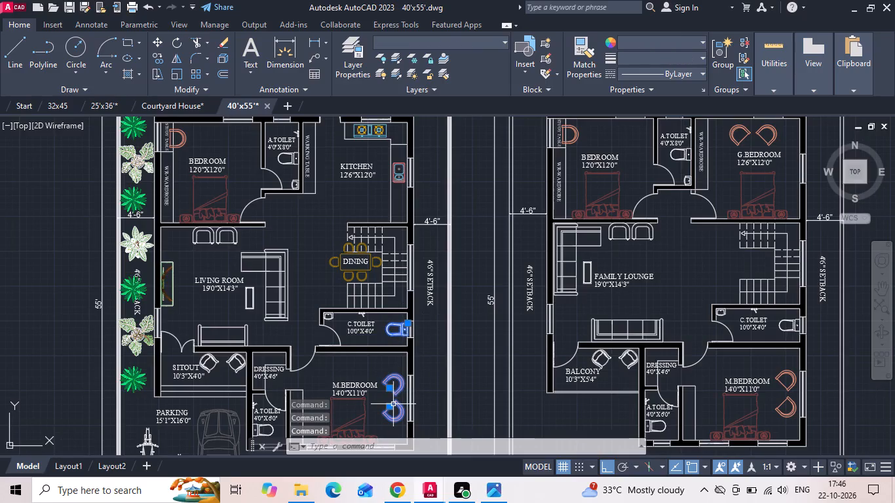
pyautogui.hotkey('ctrl', 'c')
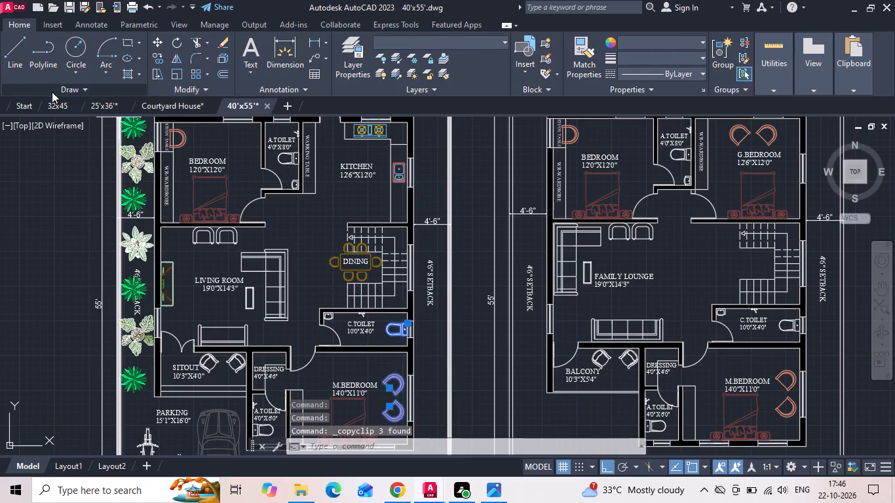
pyautogui.click(56, 109)
pyautogui.hotkey('ctrl', 'v')
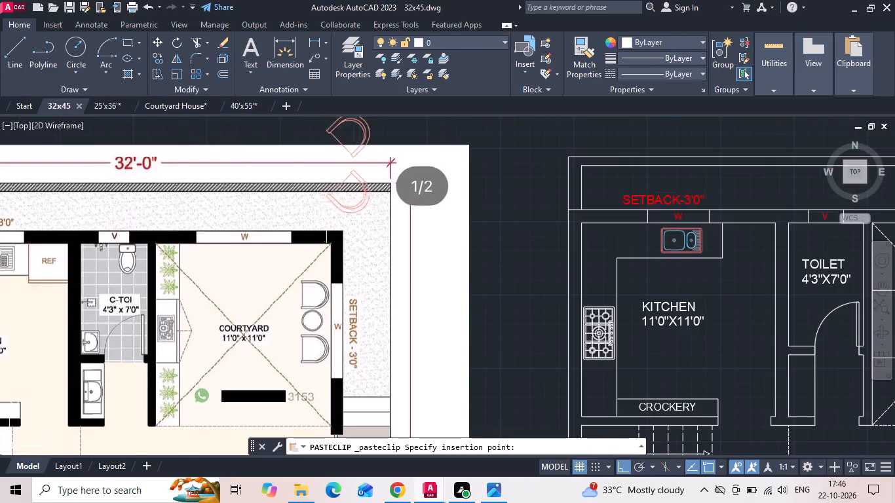
pyautogui.scroll(-2, 339, 250)
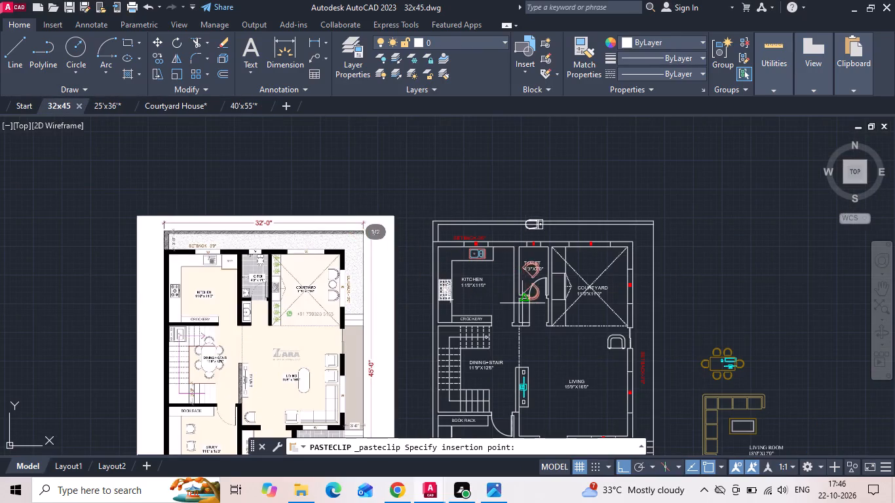
pyautogui.scroll(1, 567, 333)
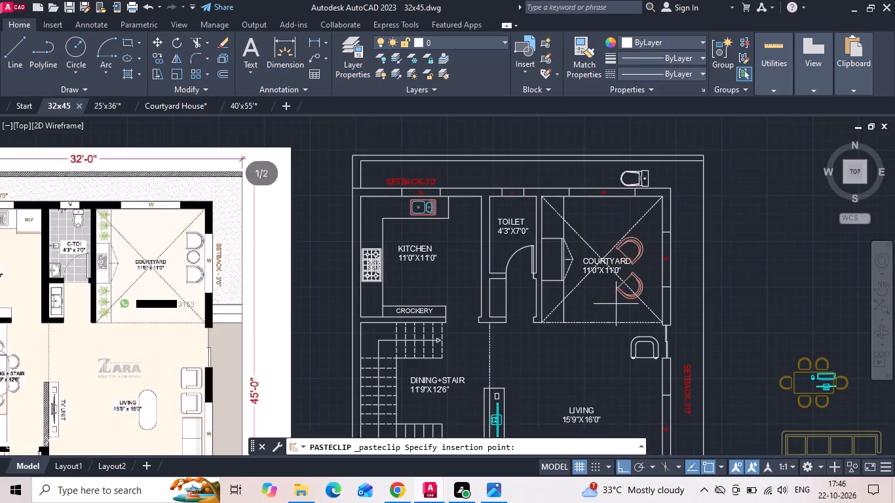
pyautogui.click(627, 305)
pyautogui.press('Escape')
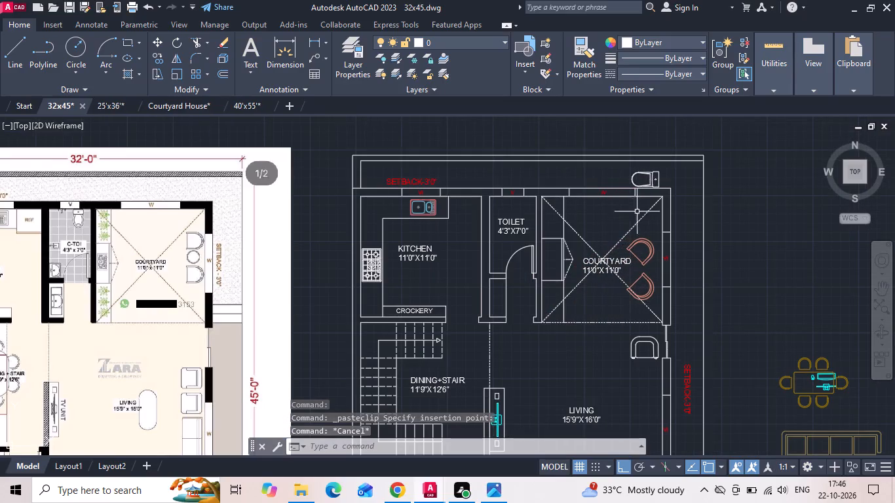
# Rotate the pasted WC 90° so its tank is at the top and its bowl points down.
pyautogui.scroll(1, 642, 176)
pyautogui.click(645, 170)
pyautogui.rightClick(645, 169)
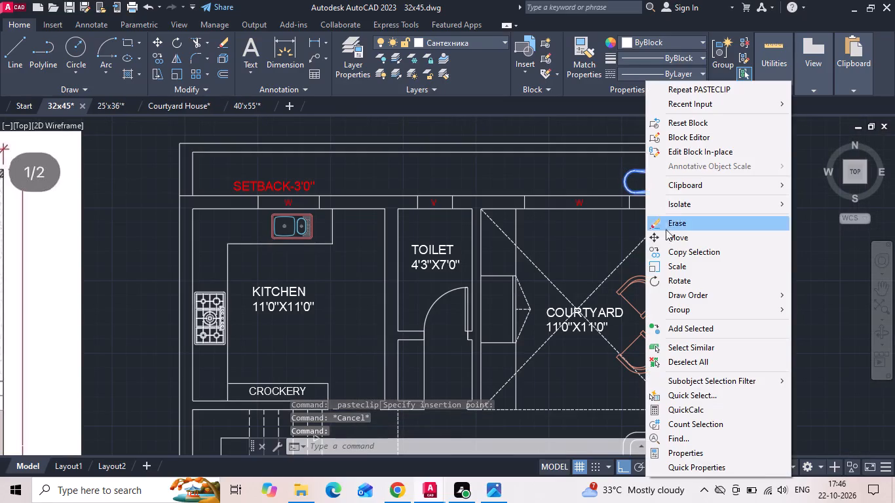
pyautogui.click(674, 278)
pyautogui.click(655, 189)
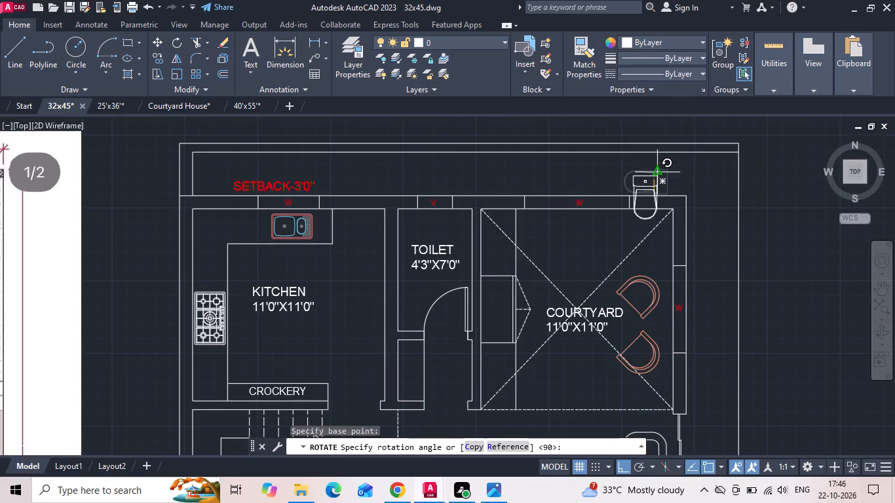
pyautogui.scroll(4, 657, 166)
pyautogui.click(657, 164)
# Move the WC into the toilet, snapping its tank's back midpoint to the ventilator corner on the upper wall's inner face.
pyautogui.moveTo(626, 200); pyautogui.dragTo(563, 242)
pyautogui.click(556, 246)
pyautogui.rightClick(554, 244)
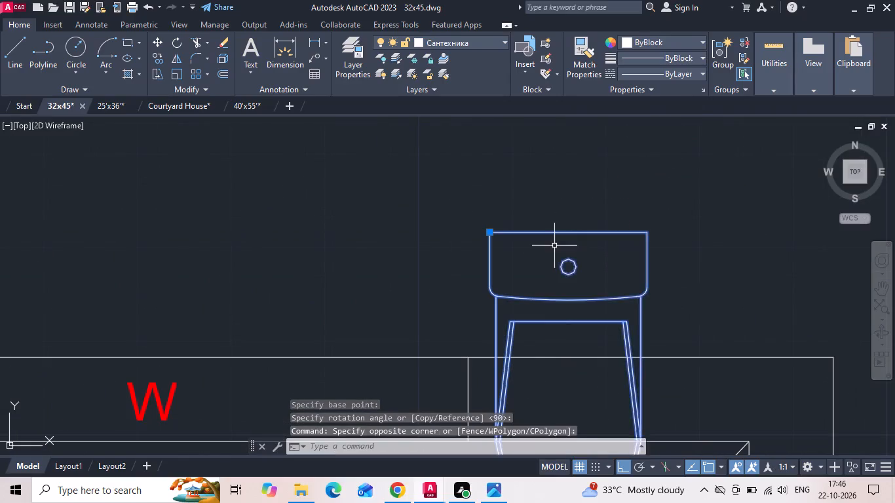
pyautogui.click(575, 240)
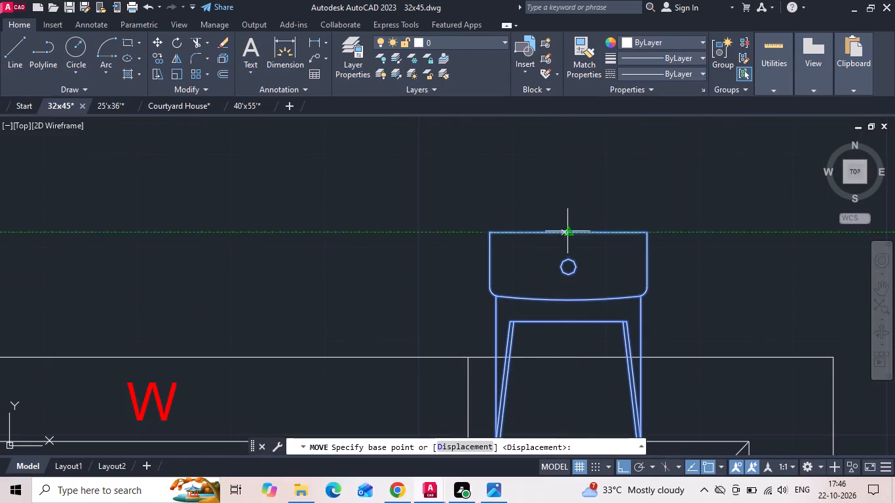
pyautogui.click(569, 231)
pyautogui.scroll(-5, 596, 232)
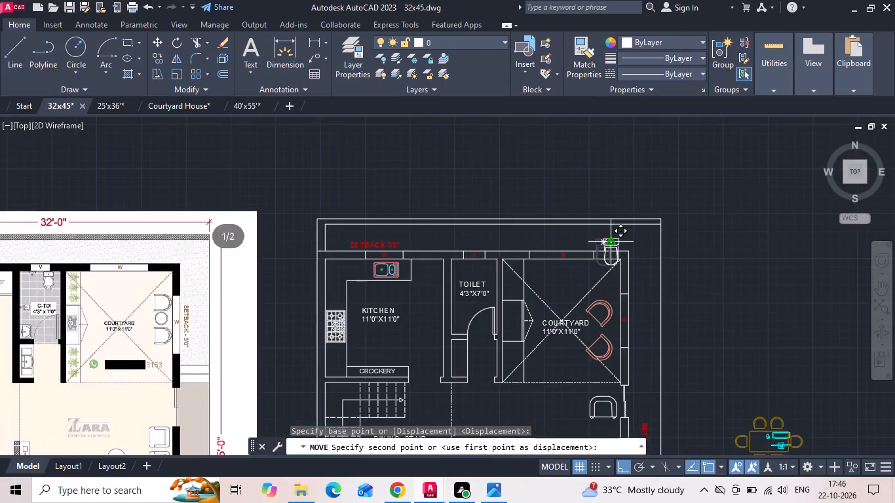
pyautogui.scroll(-1, 609, 242)
pyautogui.scroll(2, 433, 255)
pyautogui.scroll(2, 678, 251)
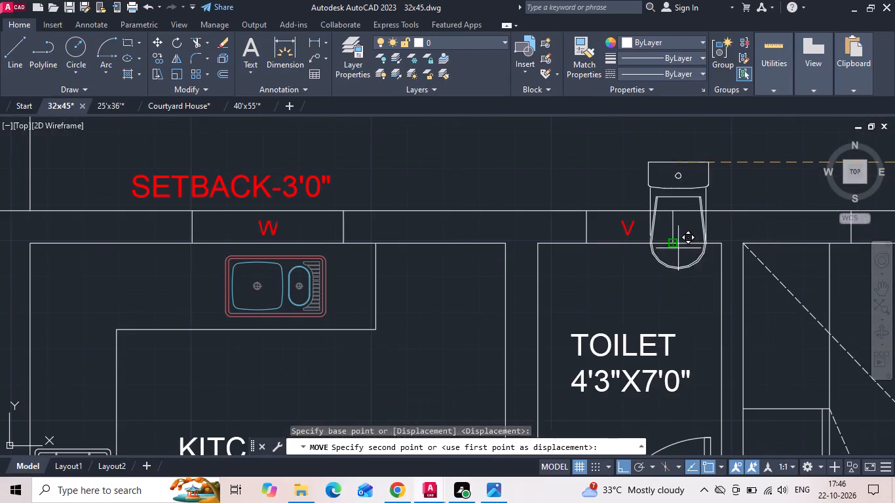
pyautogui.click(676, 239)
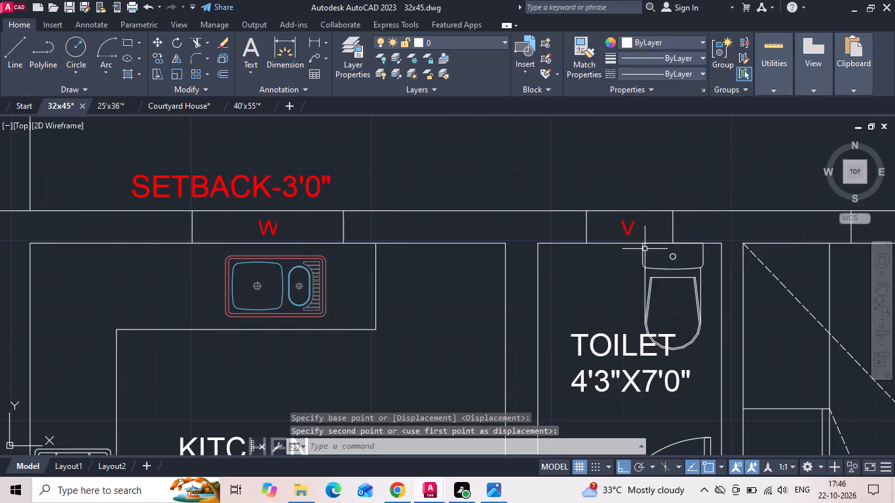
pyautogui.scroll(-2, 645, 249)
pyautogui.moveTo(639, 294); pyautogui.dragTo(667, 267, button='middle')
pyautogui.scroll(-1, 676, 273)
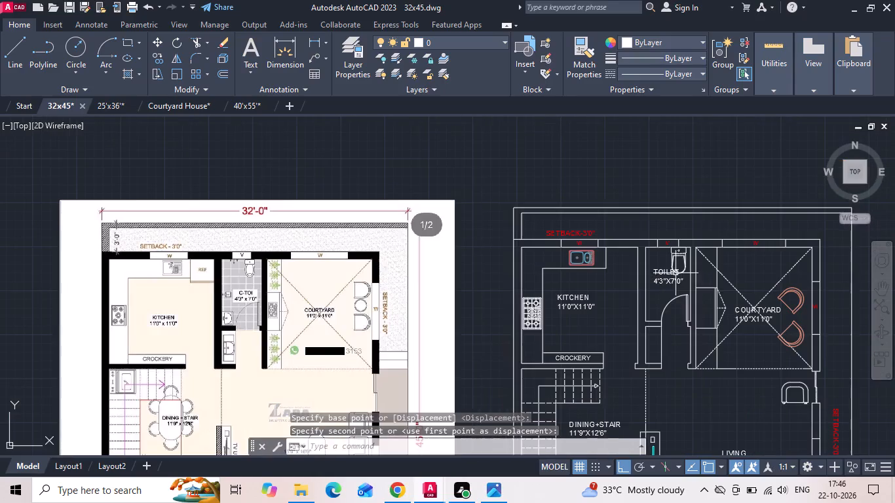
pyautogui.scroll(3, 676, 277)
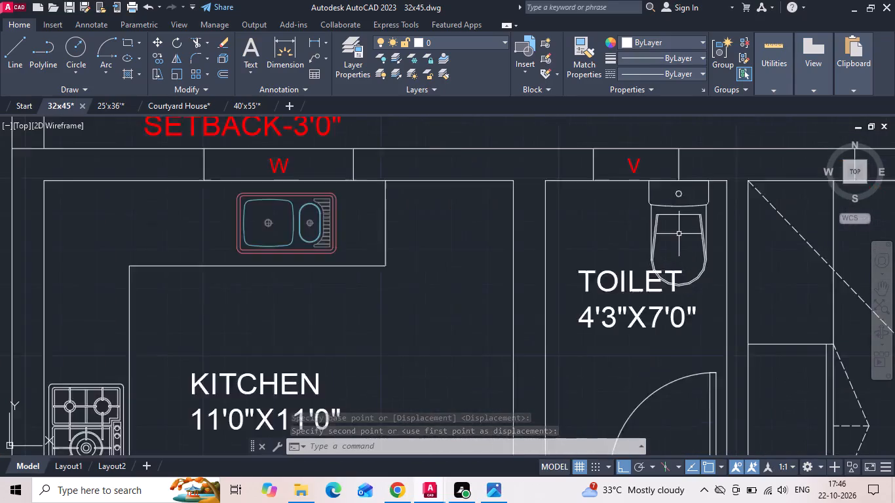
# Shift the WC slightly left along the toilet's upper wall, keeping its tank against the wall.
pyautogui.scroll(1, 679, 234)
pyautogui.moveTo(676, 229); pyautogui.dragTo(642, 228)
pyautogui.click(590, 222)
pyautogui.rightClick(588, 221)
pyautogui.click(616, 238)
pyautogui.moveTo(609, 223); pyautogui.dragTo(603, 223)
pyautogui.click(587, 223)
# Move the TOILET 4'3"X7'0" label down below the WC, keeping it between the toilet's side walls.
pyautogui.scroll(-1, 586, 223)
pyautogui.moveTo(579, 253); pyautogui.dragTo(567, 283)
pyautogui.click(562, 290)
pyautogui.rightClick(556, 289)
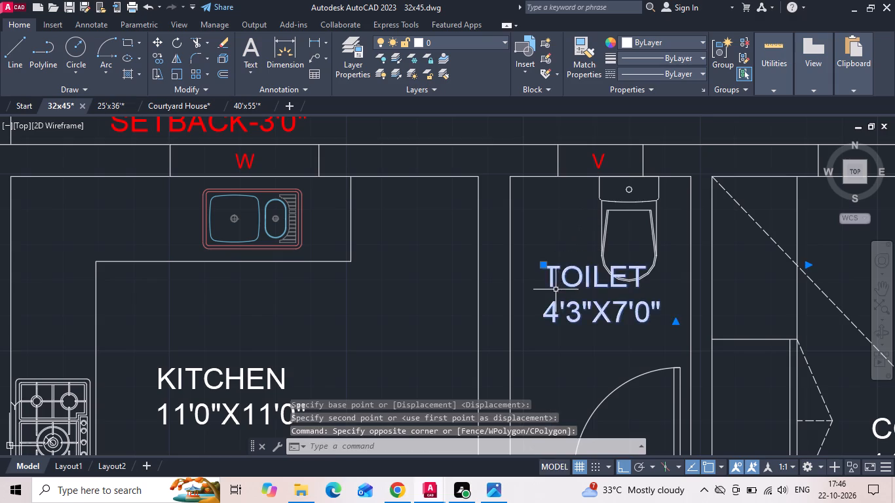
pyautogui.click(607, 242)
pyautogui.click(605, 303)
pyautogui.click(604, 322)
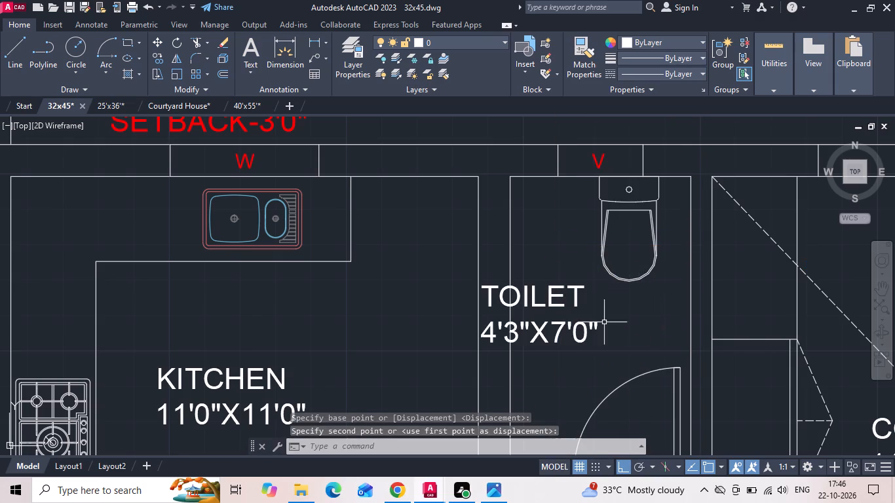
pyautogui.moveTo(595, 322); pyautogui.dragTo(588, 317)
pyautogui.click(558, 288)
pyautogui.rightClick(558, 286)
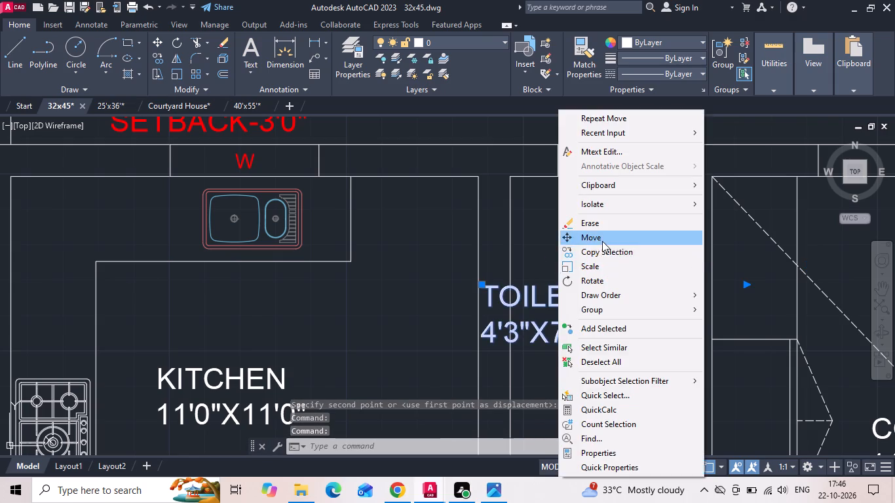
pyautogui.click(602, 241)
pyautogui.scroll(1, 582, 335)
pyautogui.click(548, 388)
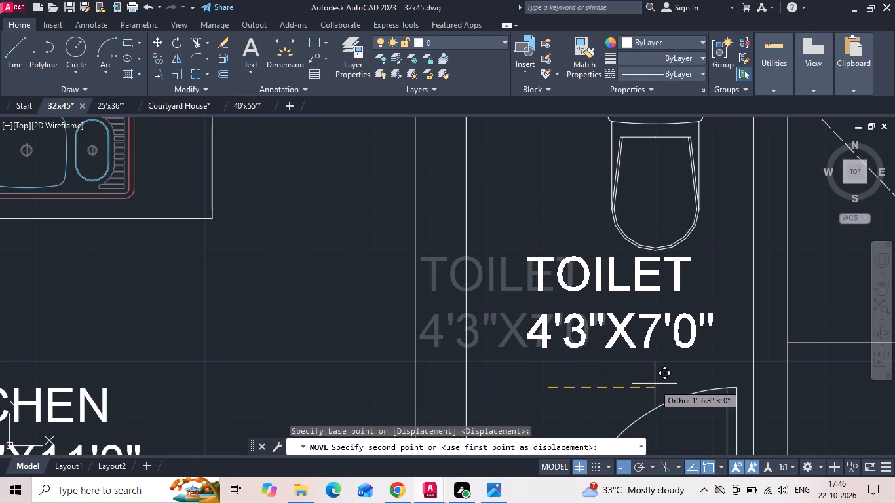
pyautogui.click(655, 384)
# Save the 32x45 drawing.
pyautogui.hotkey('ctrl', 's')
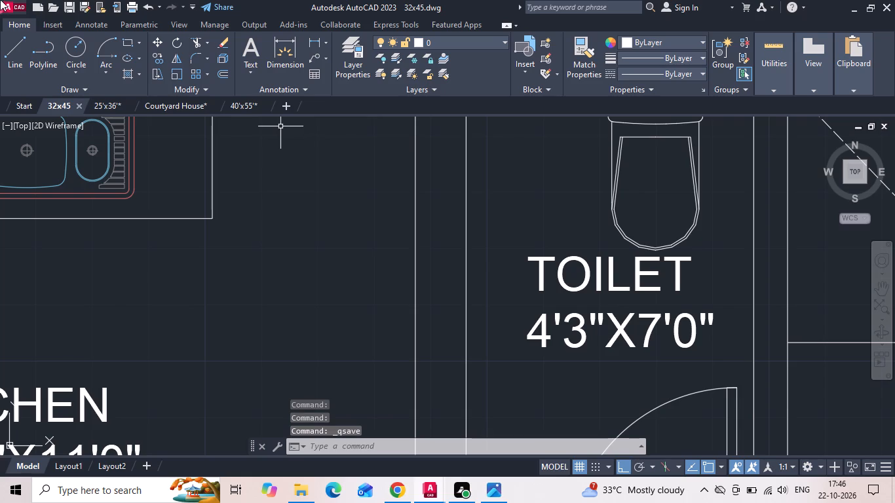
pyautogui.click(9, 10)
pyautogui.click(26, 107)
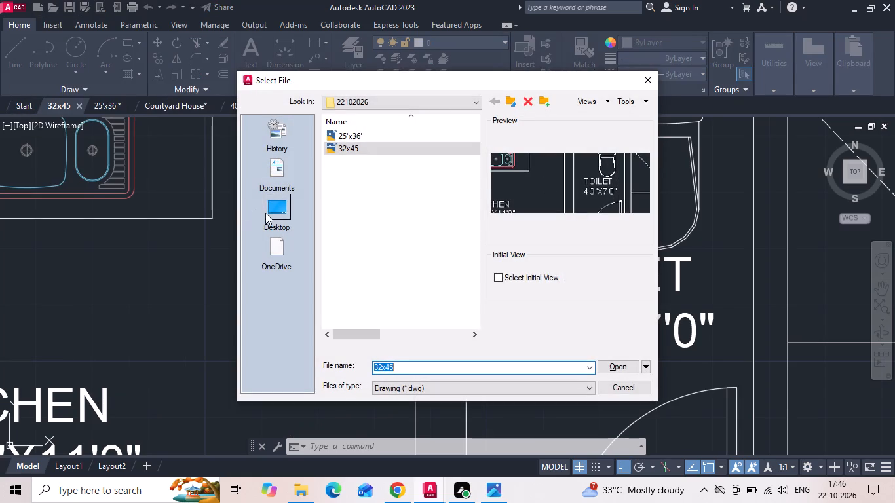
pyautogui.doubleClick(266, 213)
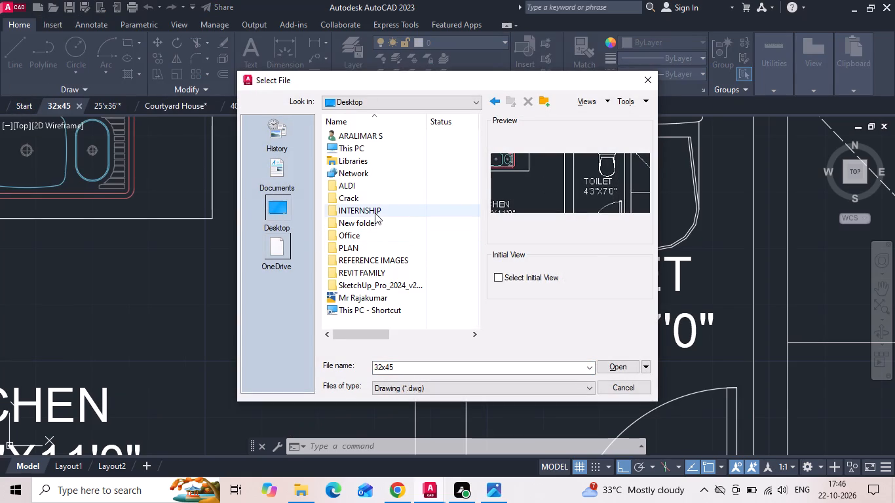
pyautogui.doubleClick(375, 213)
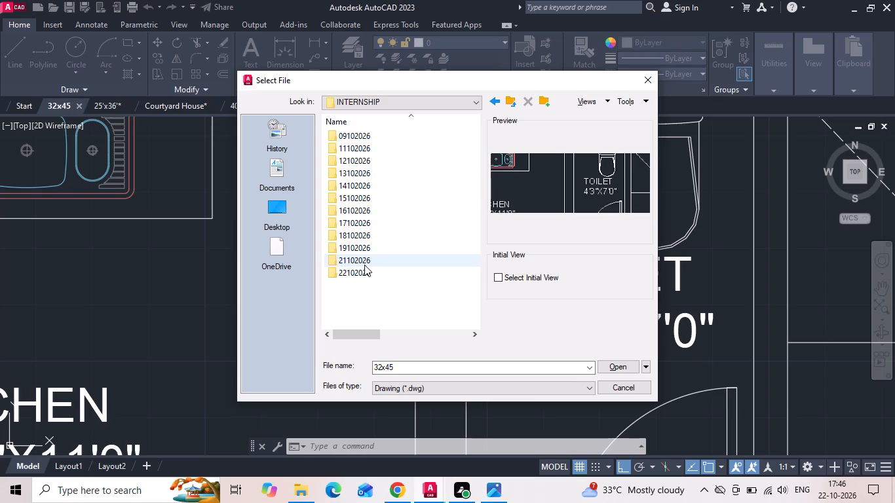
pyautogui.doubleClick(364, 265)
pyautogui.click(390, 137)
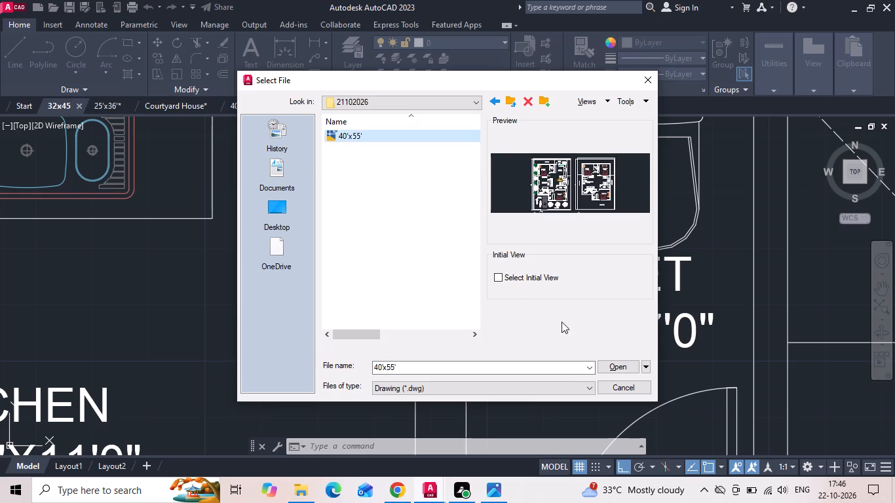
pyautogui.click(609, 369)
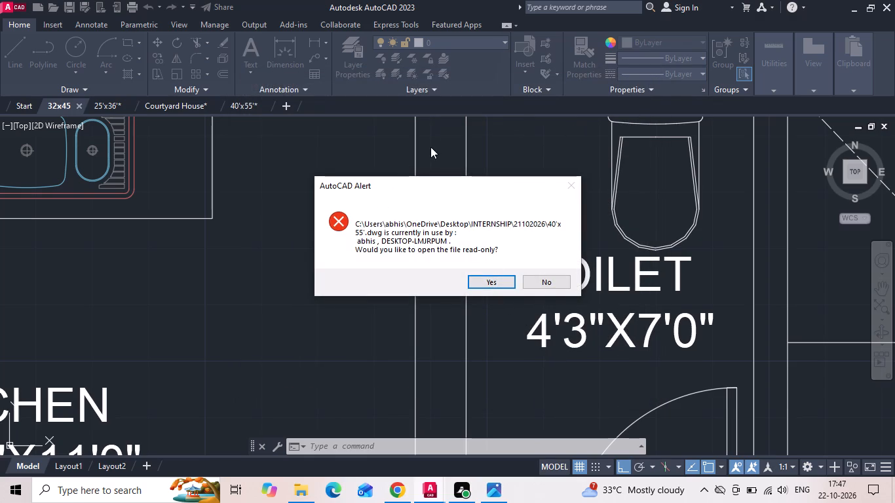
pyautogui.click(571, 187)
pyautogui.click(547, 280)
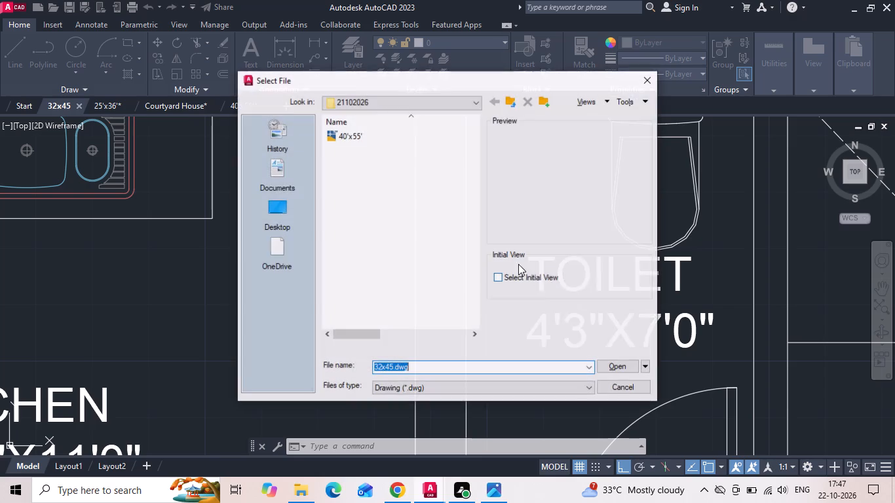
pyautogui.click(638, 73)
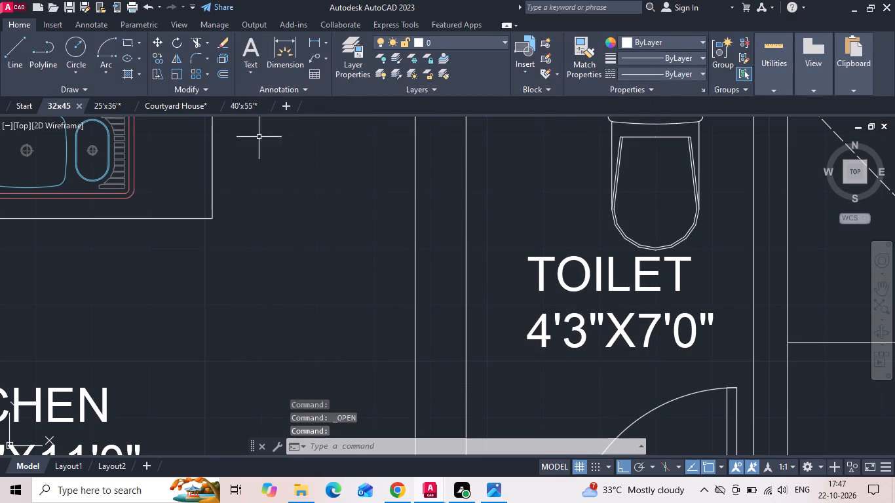
# Copy the C.Toilet washbasin and shower mixer from 40'x55' into 32x45, placing them in the kitchen below its label.
pyautogui.click(244, 102)
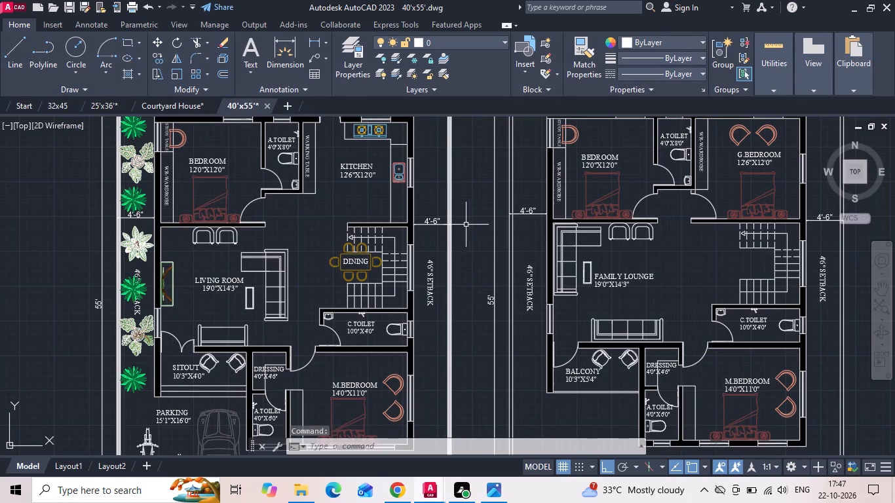
pyautogui.moveTo(406, 341); pyautogui.dragTo(411, 294, button='middle')
pyautogui.scroll(5, 322, 285)
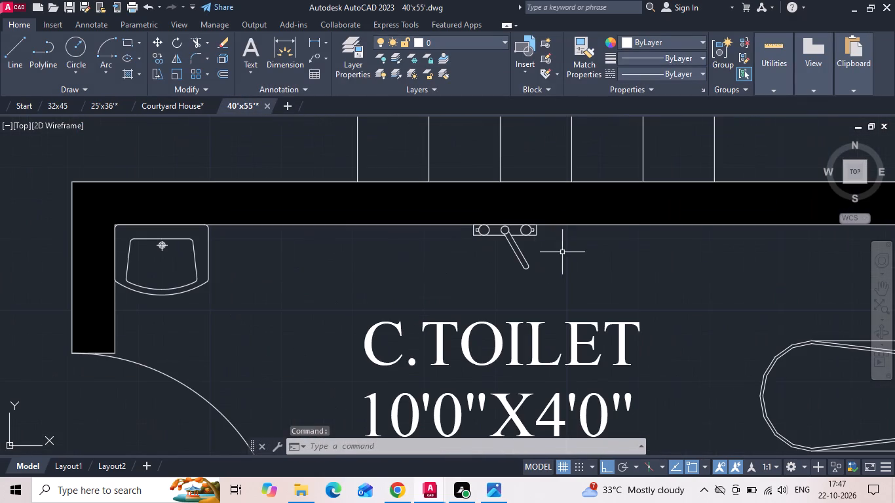
pyautogui.moveTo(567, 251); pyautogui.dragTo(520, 255)
pyautogui.click(208, 273)
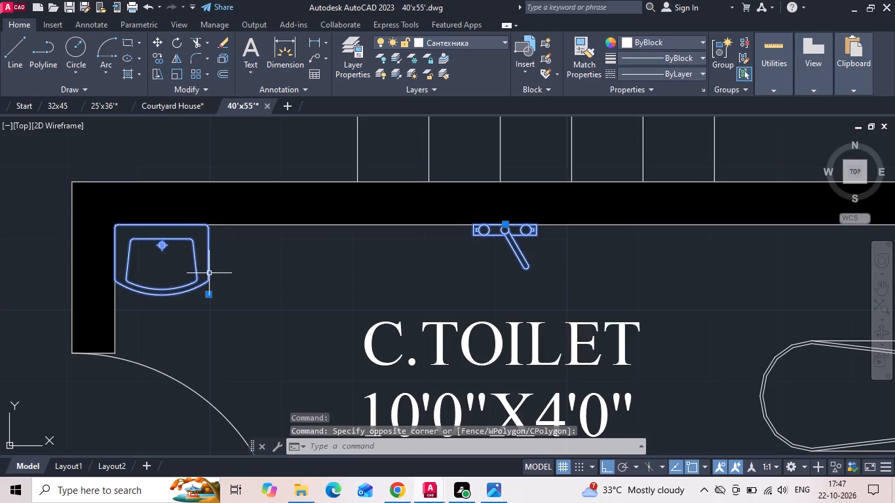
pyautogui.hotkey('ctrl', 'c')
pyautogui.click(58, 104)
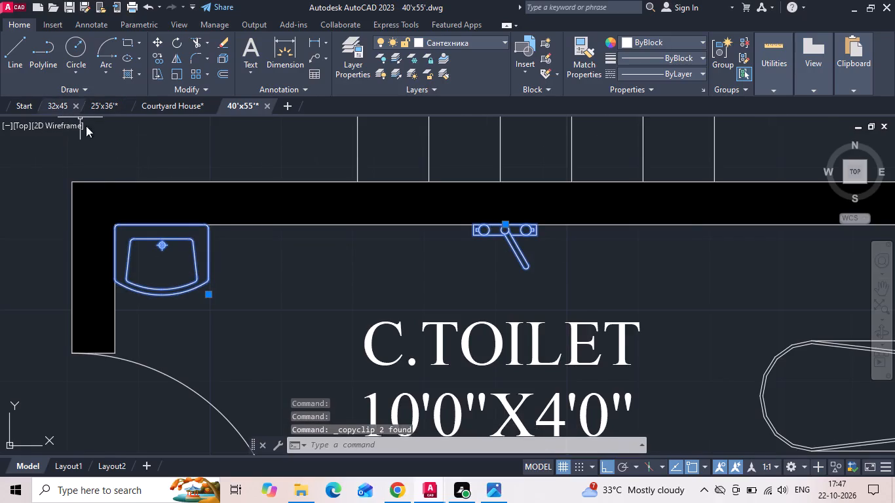
pyautogui.hotkey('ctrl', 'v')
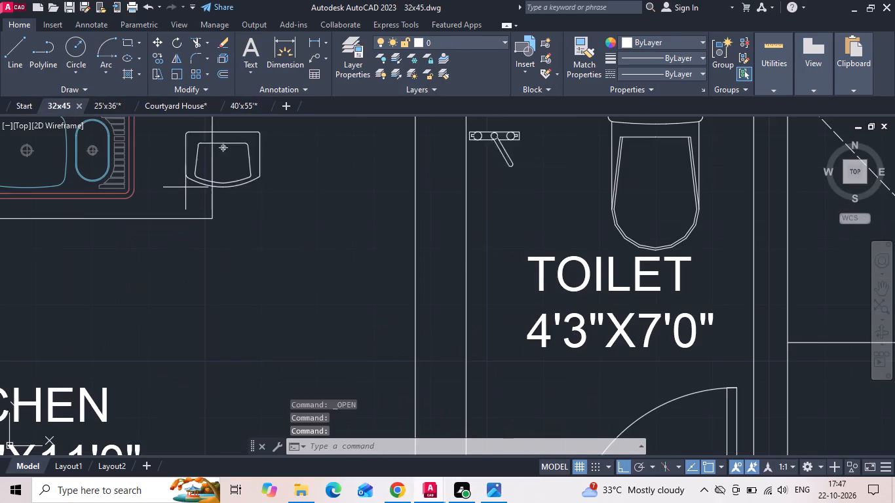
pyautogui.scroll(-1, 313, 289)
pyautogui.scroll(-3, 376, 272)
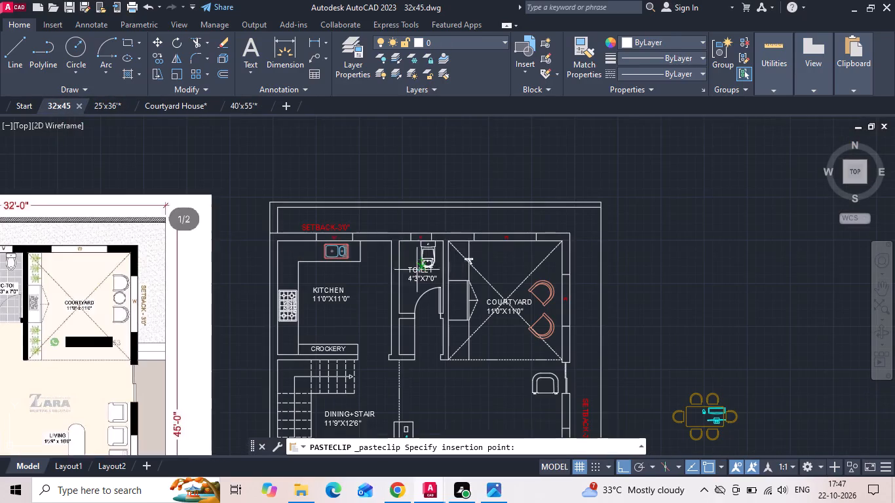
pyautogui.moveTo(357, 289); pyautogui.dragTo(409, 277, button='middle')
pyautogui.scroll(2, 449, 278)
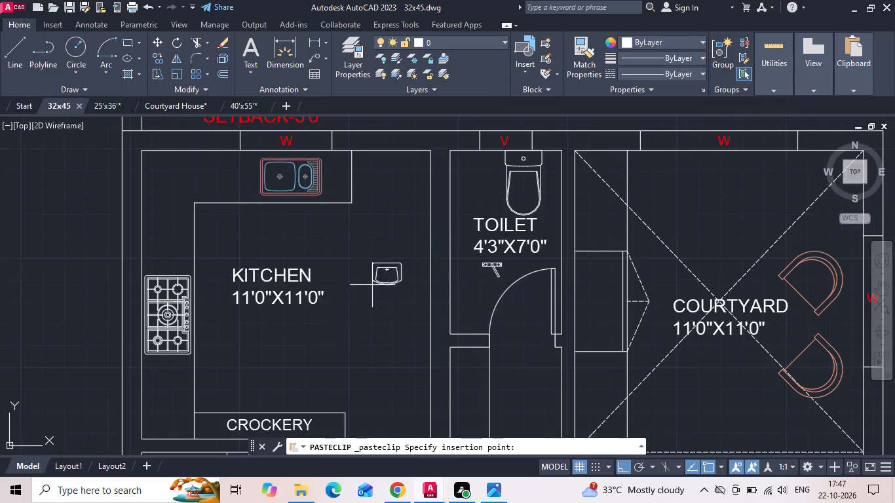
pyautogui.click(261, 359)
pyautogui.press('Escape')
# Rotate the pasted washbasin and mixer 90° so their backs face left and they project right.
pyautogui.moveTo(407, 326); pyautogui.dragTo(385, 339)
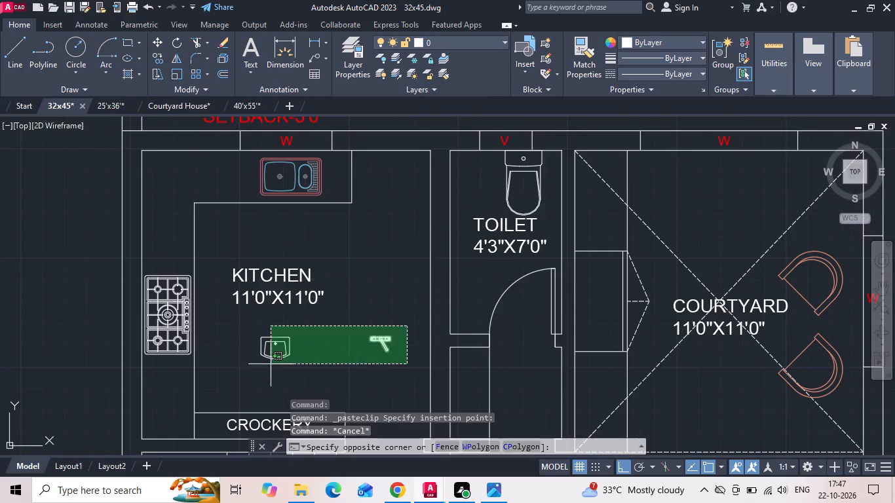
pyautogui.click(270, 364)
pyautogui.rightClick(269, 364)
pyautogui.click(318, 189)
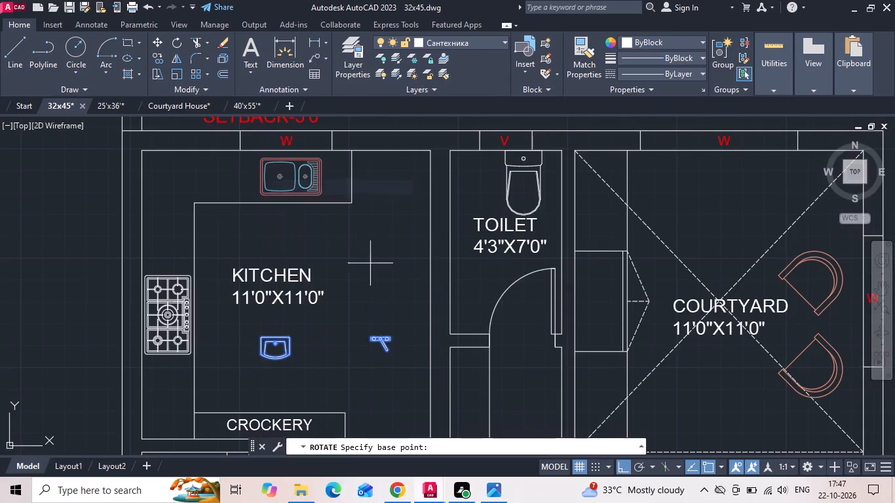
pyautogui.click(393, 307)
pyautogui.click(390, 284)
# Move the washbasin and mixer into the toilet, snapping the basin's lower rounded-corner endpoint to the room's lower-left inner corner.
pyautogui.moveTo(392, 282); pyautogui.dragTo(392, 199, button='middle')
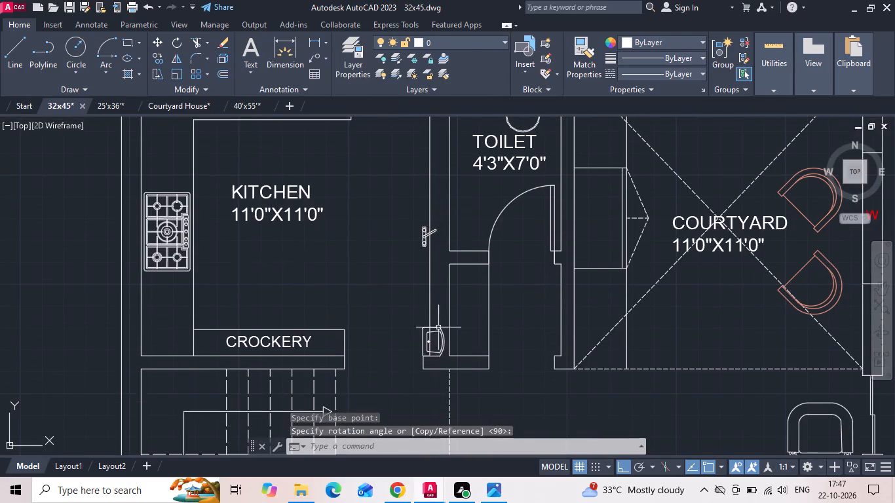
pyautogui.click(441, 341)
pyautogui.click(438, 229)
pyautogui.rightClick(438, 229)
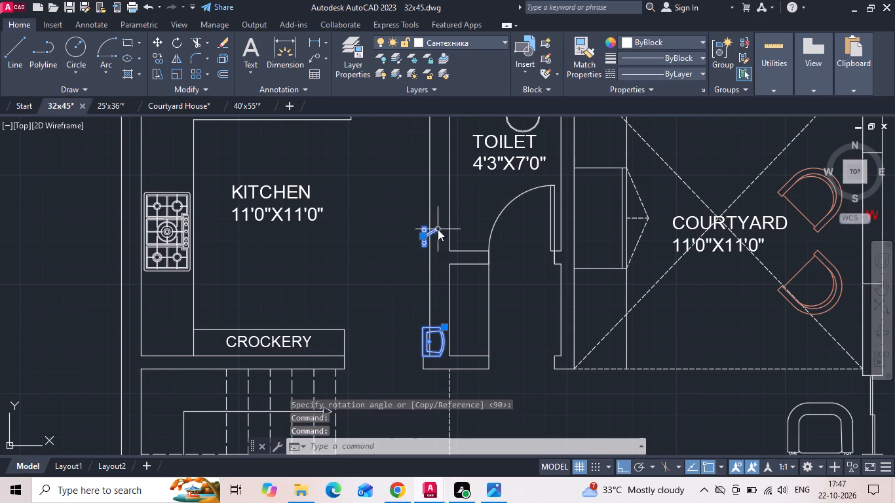
pyautogui.click(455, 251)
pyautogui.moveTo(445, 359); pyautogui.dragTo(458, 317, button='middle')
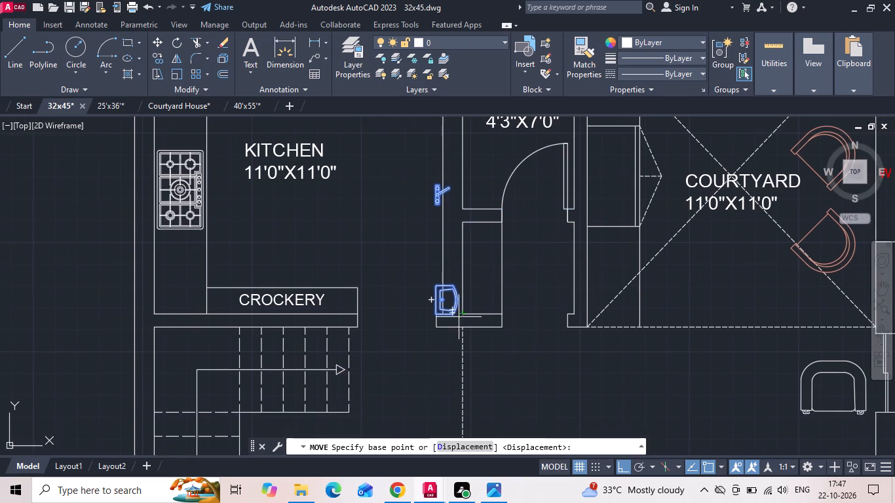
pyautogui.scroll(1, 457, 350)
pyautogui.scroll(5, 415, 294)
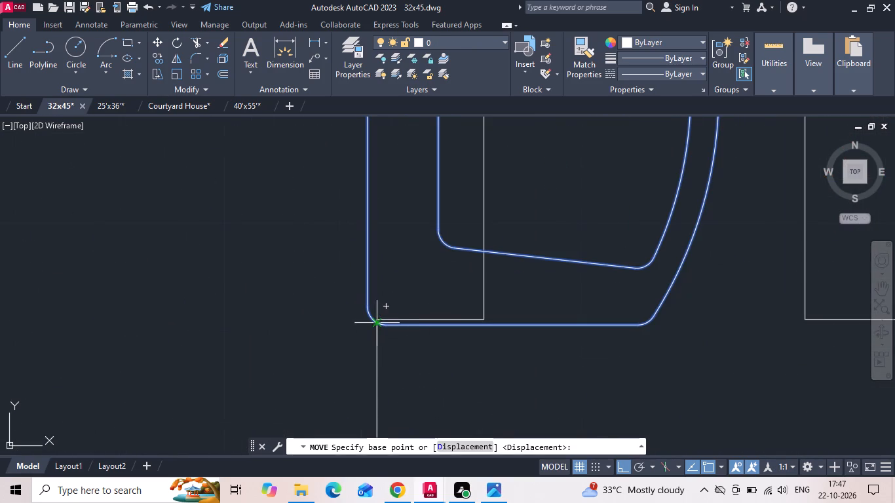
pyautogui.click(384, 327)
pyautogui.scroll(-4, 423, 341)
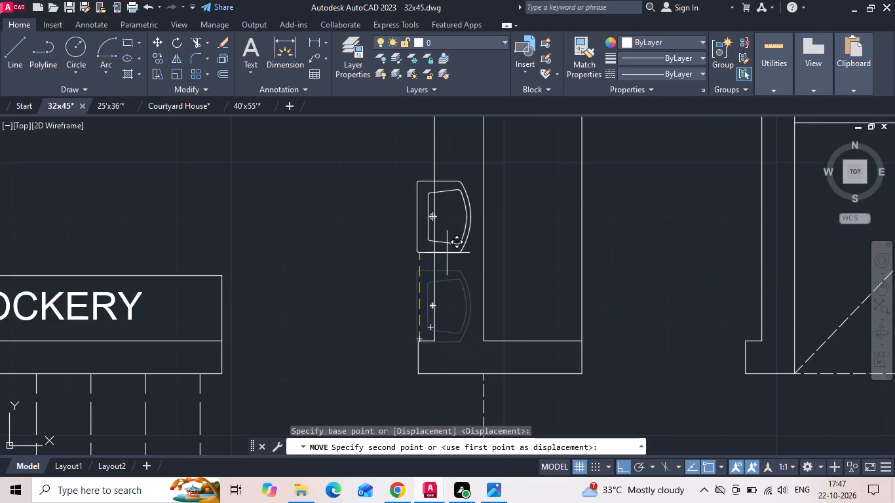
pyautogui.scroll(-1, 481, 331)
pyautogui.scroll(2, 496, 170)
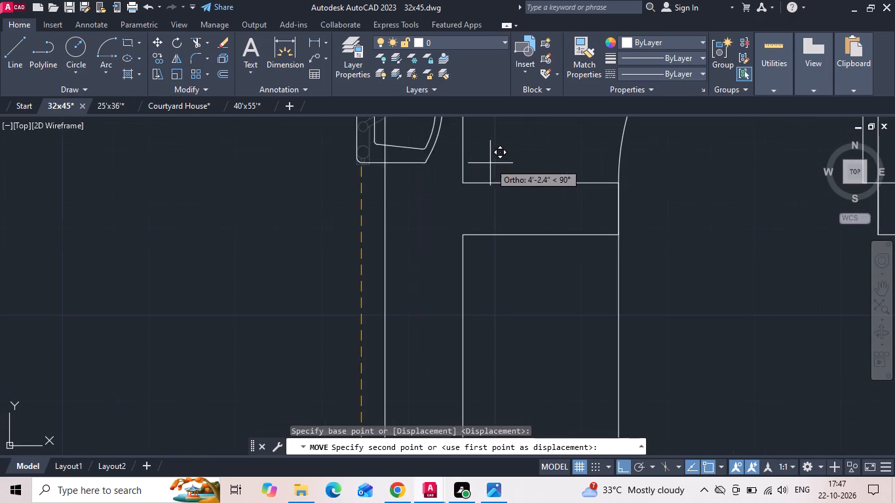
pyautogui.scroll(3, 467, 181)
pyautogui.click(447, 191)
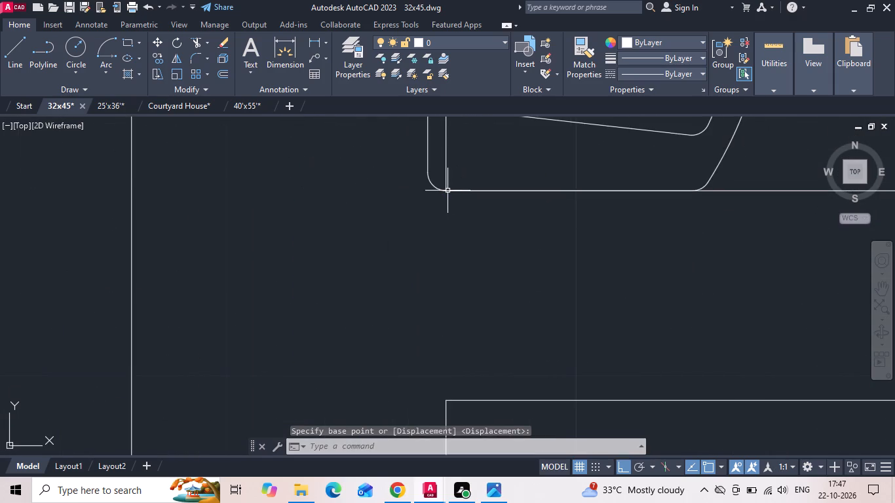
# Move the washbasin and mixer right so their backs sit flush against the inner face of the toilet's left wall.
pyautogui.scroll(-4, 421, 276)
pyautogui.click(450, 242)
pyautogui.click(445, 206)
pyautogui.moveTo(454, 261); pyautogui.dragTo(449, 317, button='middle')
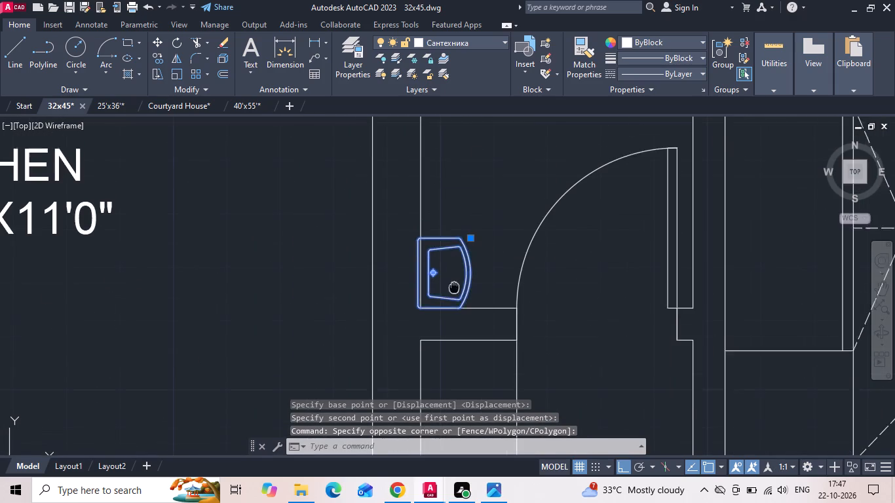
pyautogui.moveTo(449, 317); pyautogui.dragTo(444, 348, button='middle')
pyautogui.scroll(-2, 444, 348)
pyautogui.scroll(2, 440, 242)
pyautogui.click(440, 239)
pyautogui.rightClick(440, 239)
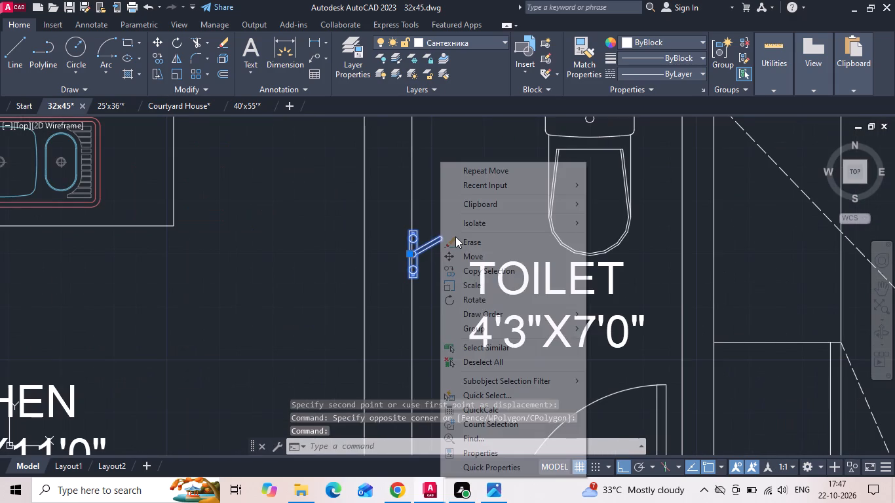
pyautogui.click(457, 251)
pyautogui.moveTo(413, 360); pyautogui.dragTo(405, 219, button='middle')
pyautogui.moveTo(410, 325); pyautogui.dragTo(443, 219, button='middle')
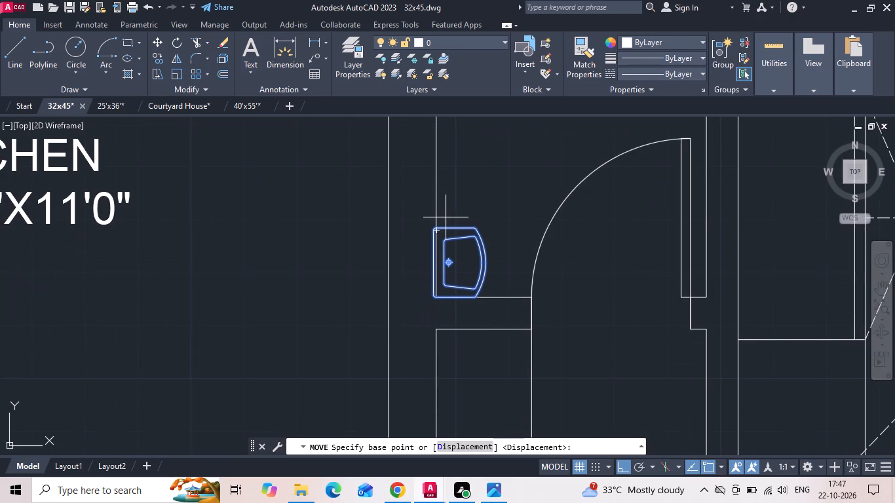
pyautogui.scroll(1, 459, 266)
pyautogui.scroll(2, 434, 331)
pyautogui.scroll(2, 400, 291)
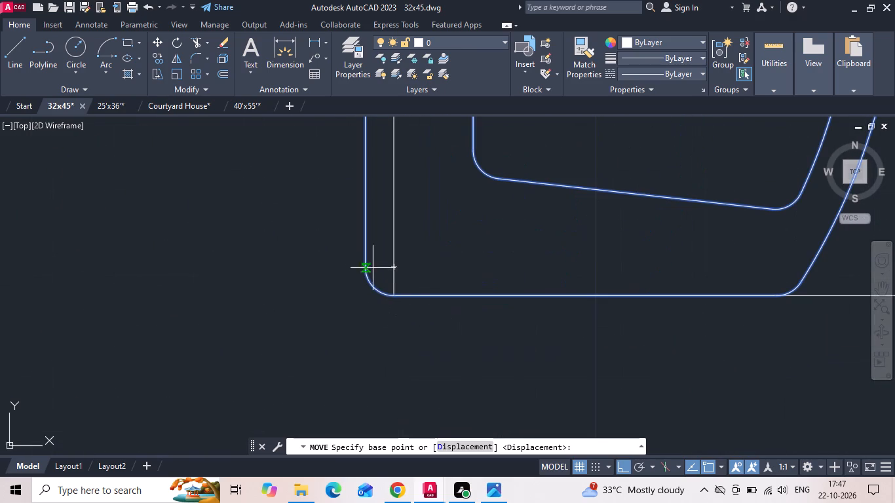
pyautogui.click(363, 264)
pyautogui.click(396, 267)
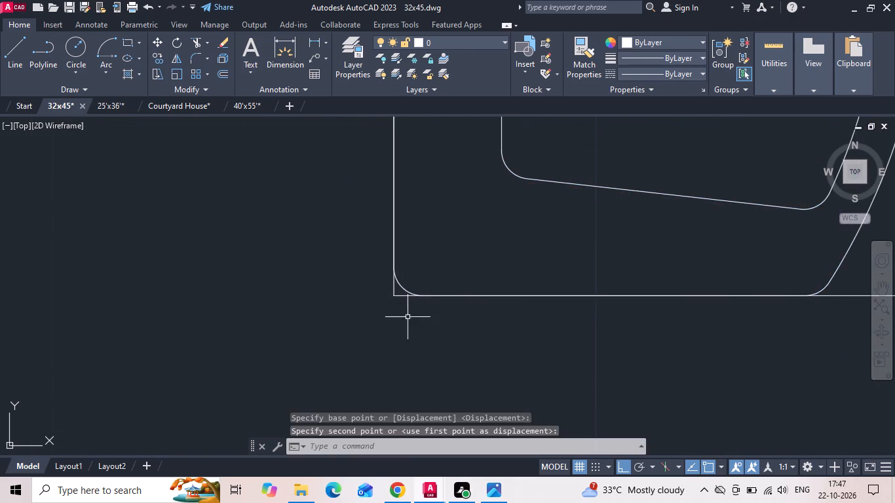
pyautogui.scroll(-6, 414, 331)
pyautogui.scroll(-1, 472, 289)
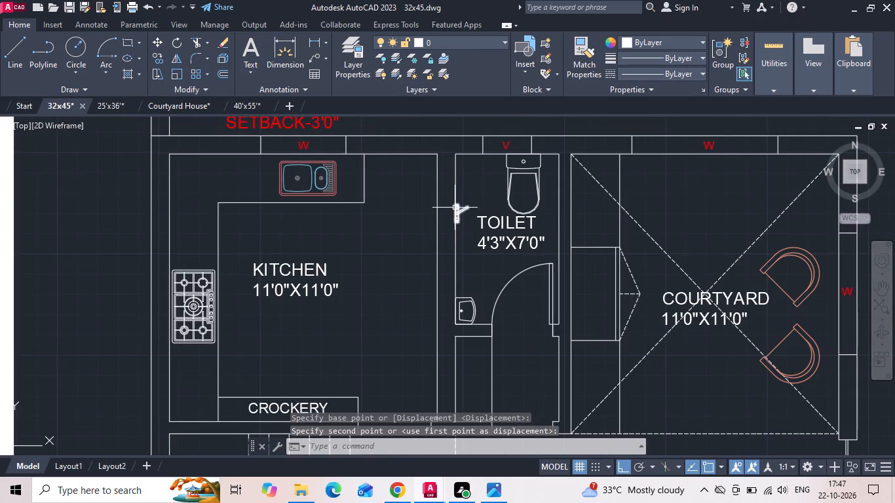
# Move the shower mixer straight down the toilet's left wall by about 1'-2" and save the drawing.
pyautogui.click(465, 208)
pyautogui.rightClick(465, 208)
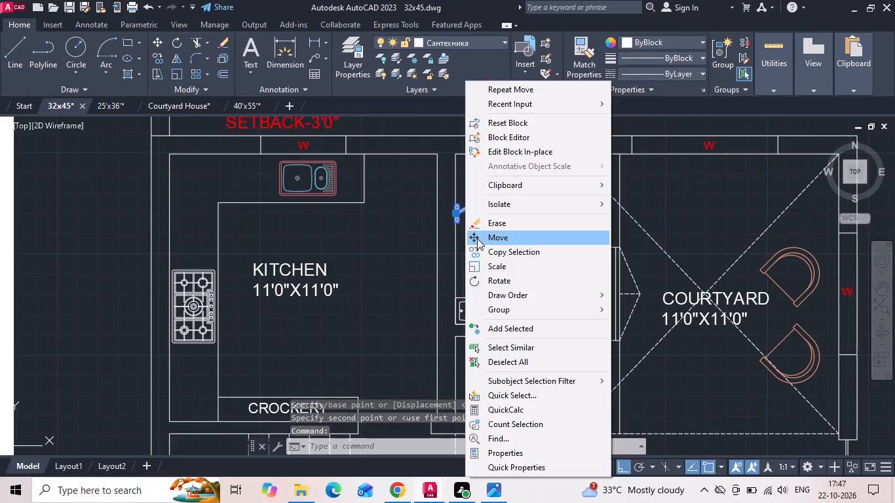
pyautogui.click(477, 238)
pyautogui.scroll(1, 414, 264)
pyautogui.moveTo(352, 276); pyautogui.dragTo(354, 284)
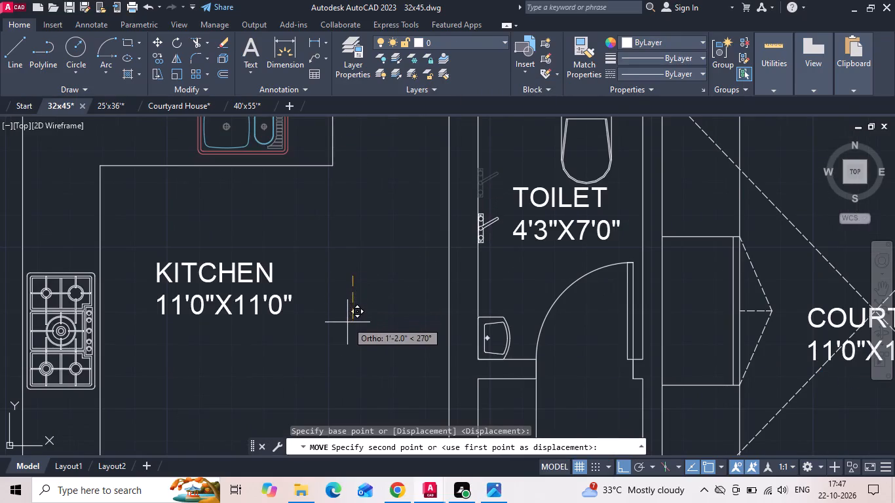
pyautogui.click(347, 324)
pyautogui.hotkey('ctrl', 's')
pyautogui.hotkey('ctrl', 's')
pyautogui.hotkey('ctrl', 's')
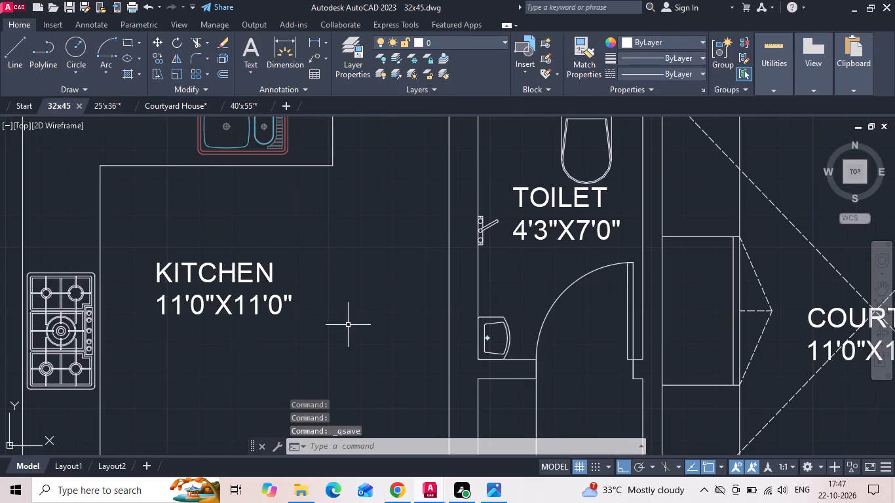
# Check the wash counter below the C-TOI in the reference plan, save the drawing and open Plumbing_library.dwg.
pyautogui.scroll(-3, 492, 240)
pyautogui.moveTo(491, 282); pyautogui.dragTo(531, 255, button='middle')
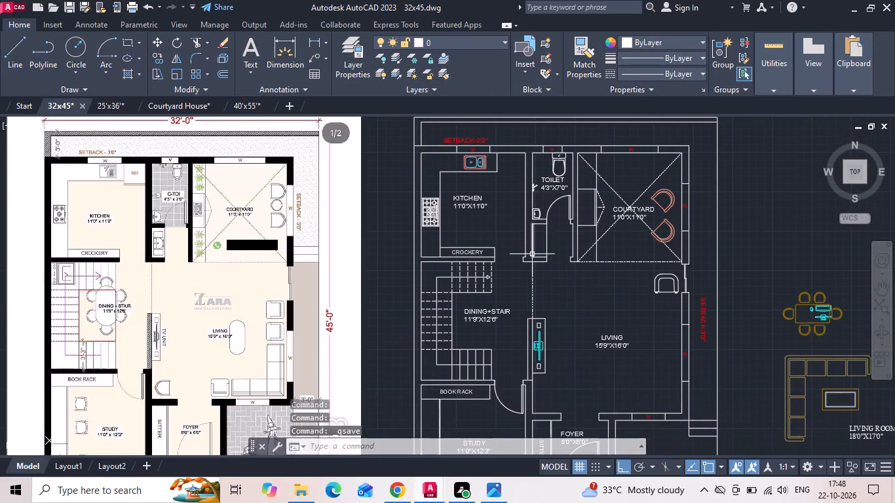
pyautogui.scroll(1, 113, 267)
pyautogui.scroll(2, 164, 235)
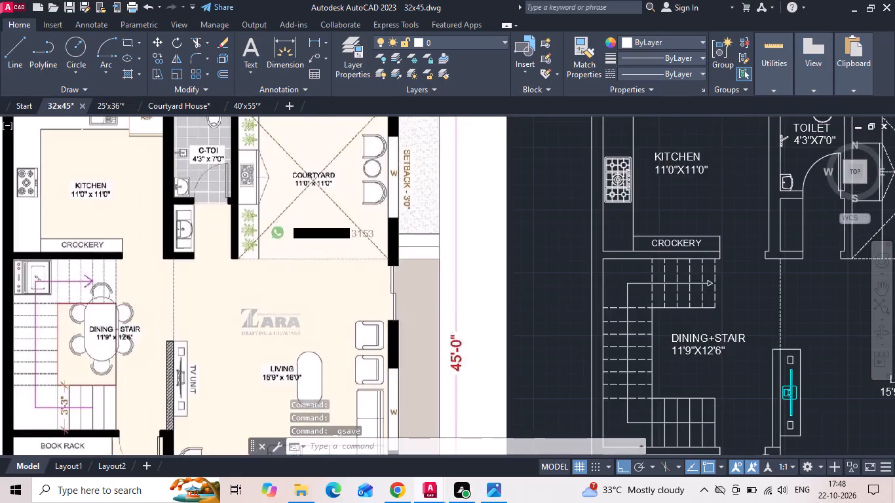
pyautogui.hotkey('ctrl', 's')
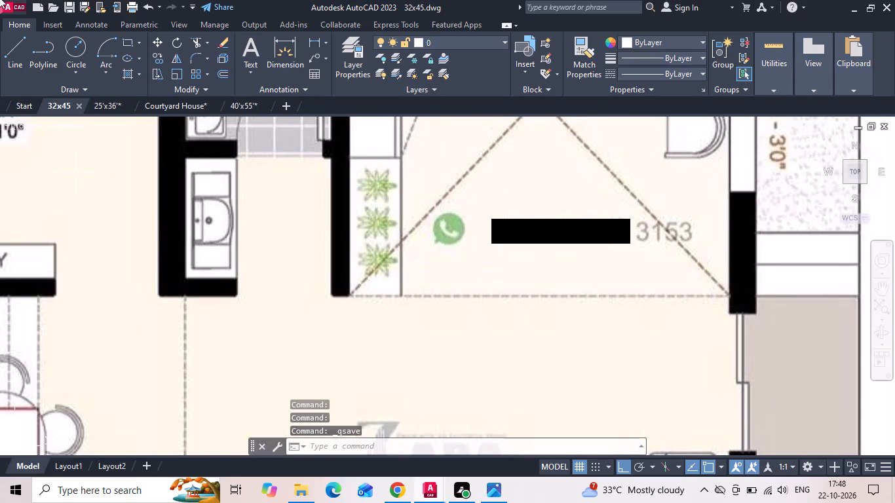
pyautogui.click(10, 3)
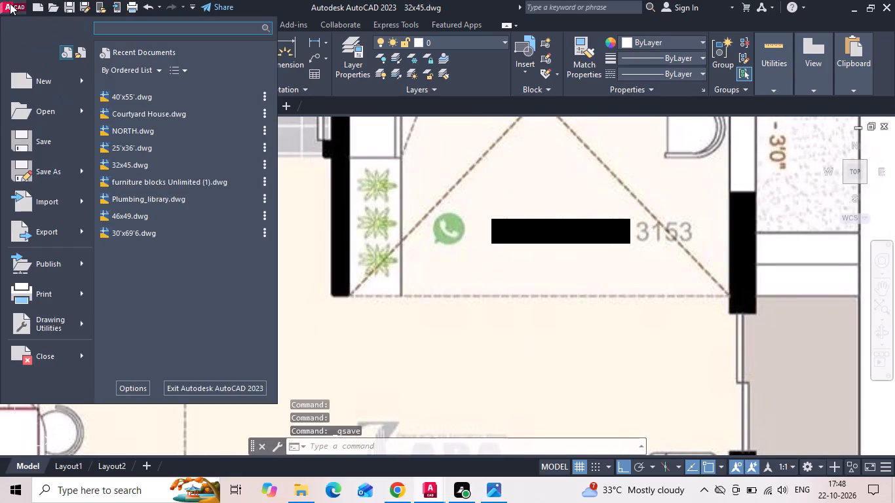
pyautogui.click(123, 196)
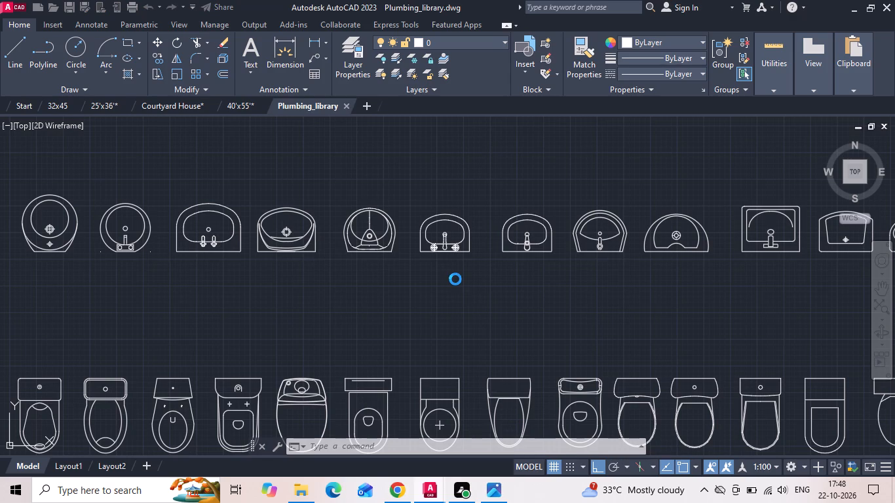
# Copy three counter-type washbasins from the library: two in the basin row and the symmetrical vanity basin in the counter row above.
pyautogui.scroll(-2, 455, 279)
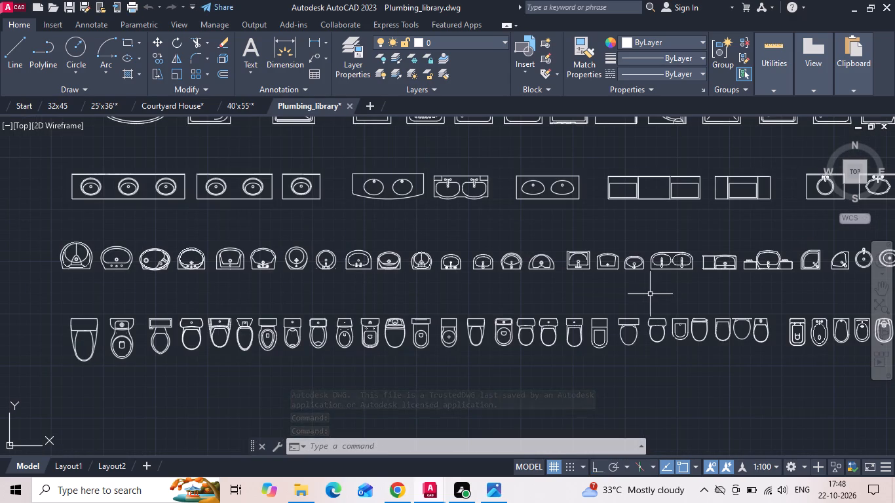
pyautogui.moveTo(641, 294); pyautogui.dragTo(224, 312, button='middle')
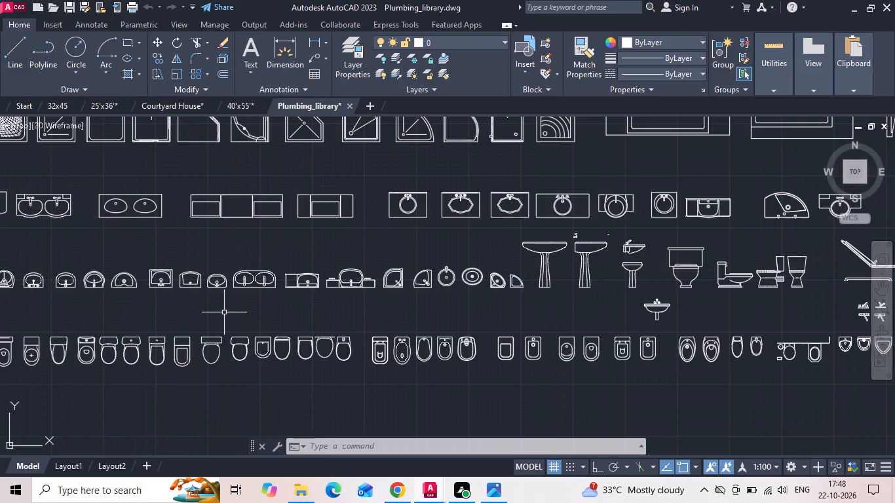
pyautogui.scroll(1, 361, 278)
pyautogui.moveTo(358, 255); pyautogui.dragTo(356, 276)
pyautogui.click(272, 318)
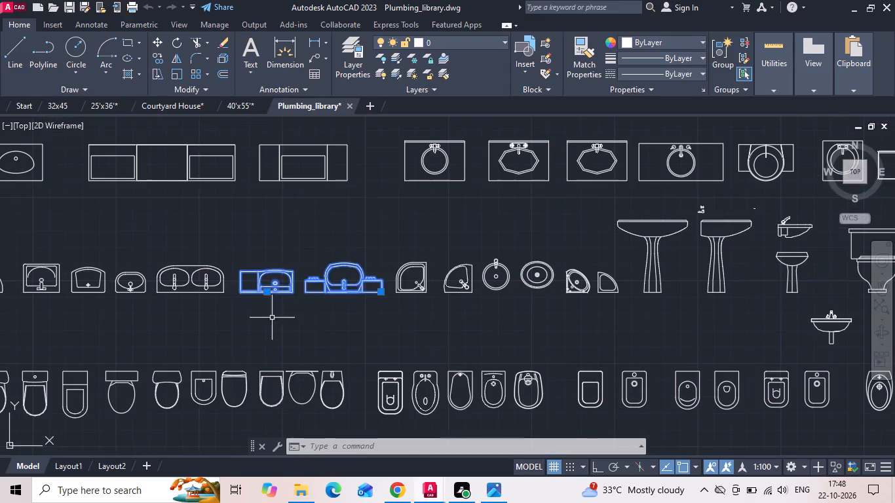
pyautogui.scroll(-1, 241, 315)
pyautogui.moveTo(678, 206); pyautogui.dragTo(667, 219)
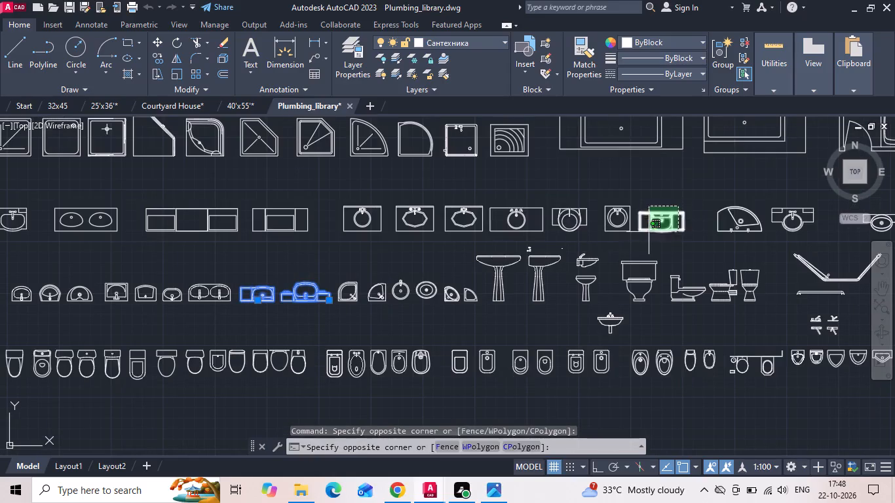
pyautogui.click(646, 233)
pyautogui.hotkey('ctrl', 'c')
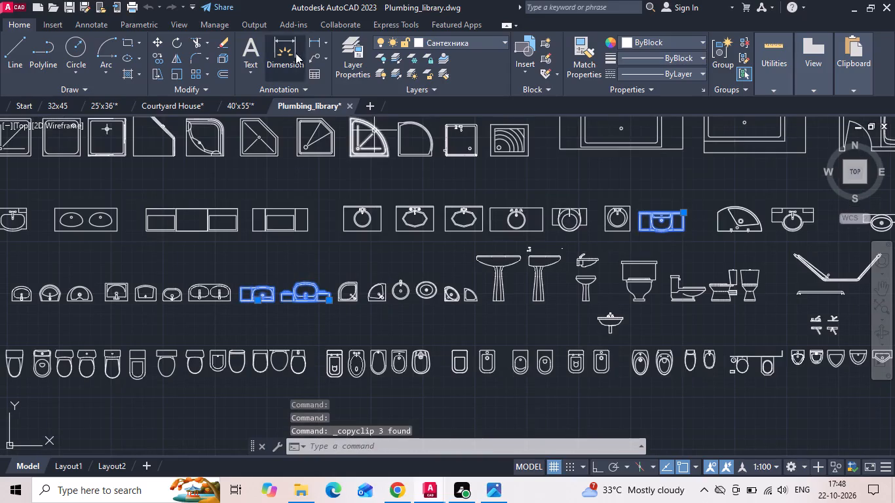
# Paste the three copied washbasins into the 32x45 drawing, placing them above the reference image and floor plan.
pyautogui.click(58, 103)
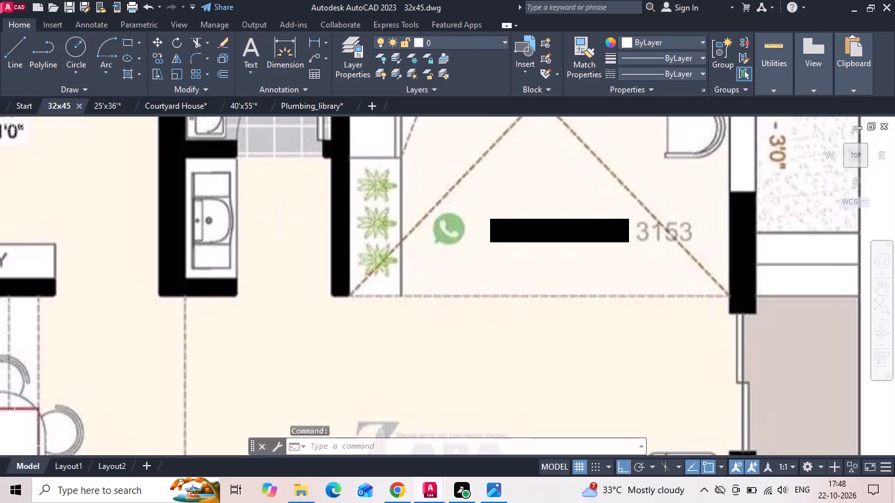
pyautogui.hotkey('ctrl', 'v')
pyautogui.scroll(-2, 262, 318)
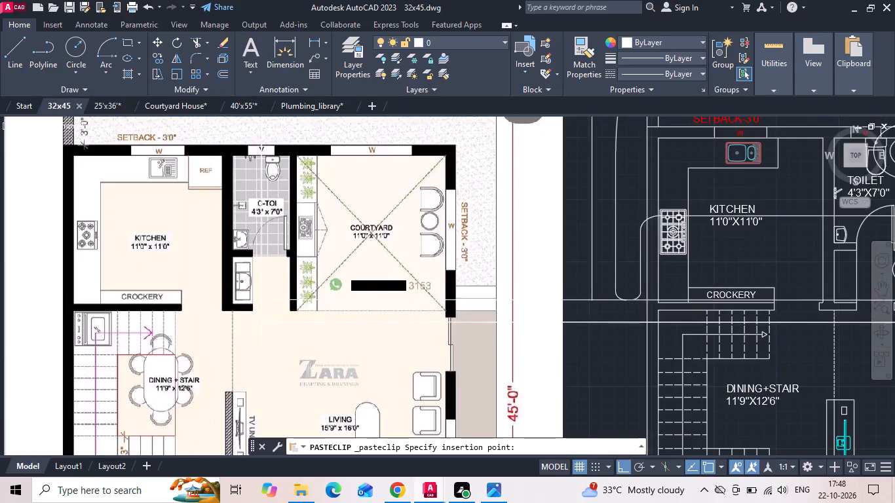
pyautogui.scroll(-3, 257, 333)
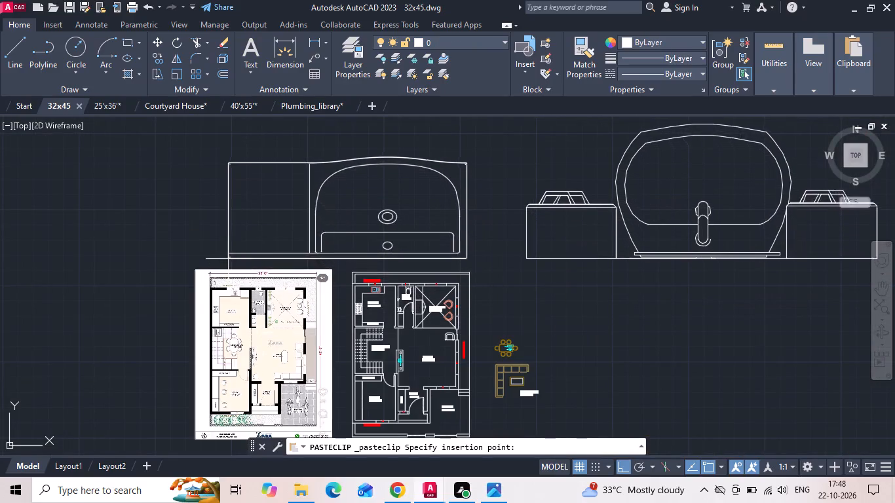
pyautogui.scroll(3, 192, 265)
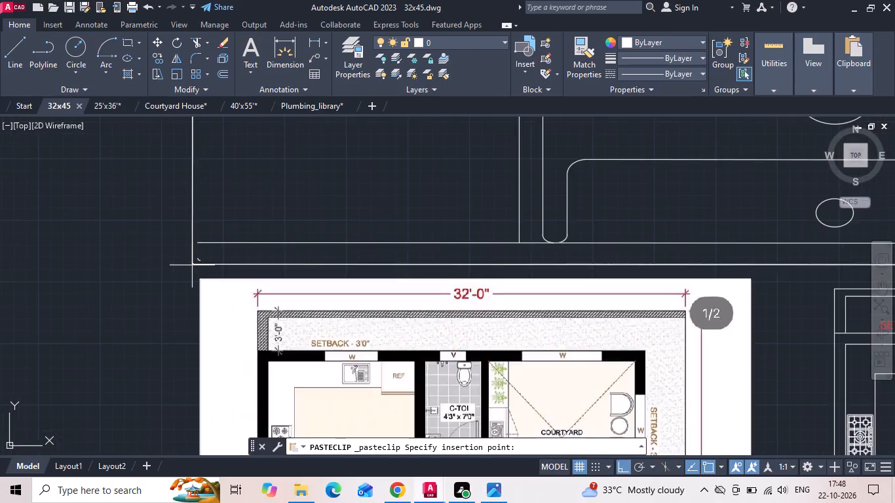
pyautogui.moveTo(192, 261); pyautogui.dragTo(153, 192, button='middle')
pyautogui.scroll(-3, 138, 210)
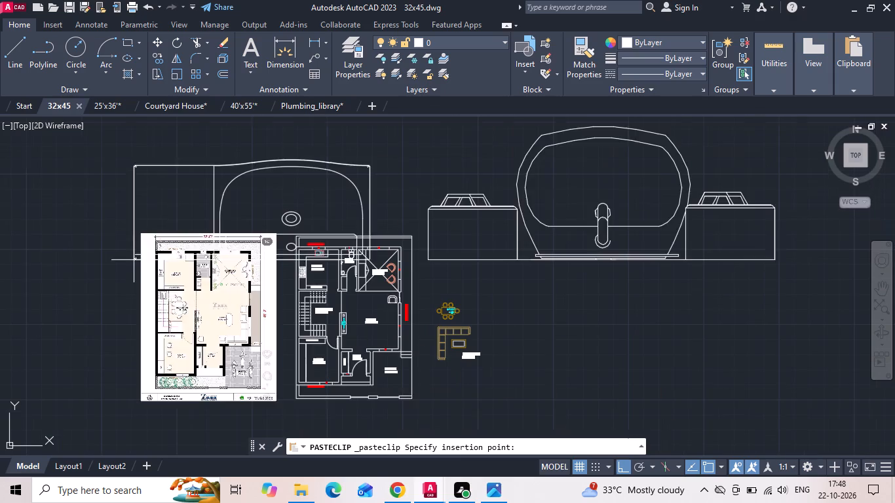
pyautogui.click(181, 204)
# Erase the two oversized pasted washbasins directly above the plans, keeping the symmetrical vanity basin.
pyautogui.scroll(-2, 212, 240)
pyautogui.scroll(-1, 297, 250)
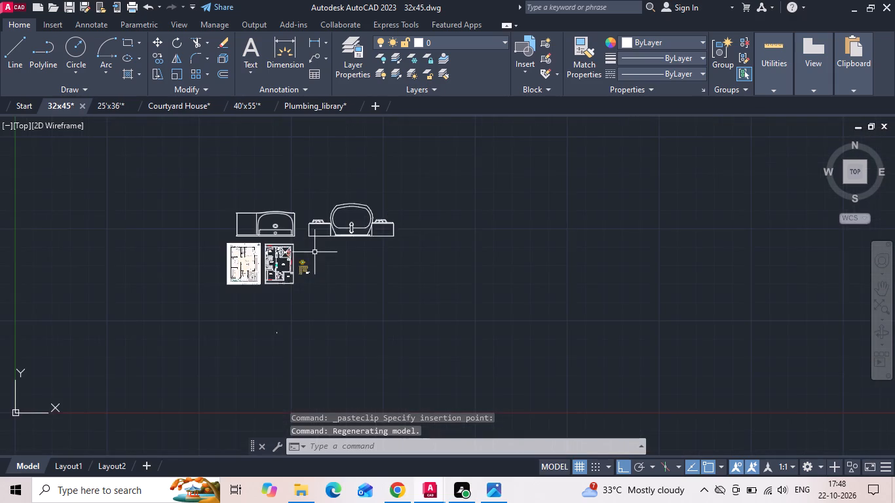
pyautogui.scroll(-1, 318, 255)
pyautogui.scroll(1, 336, 249)
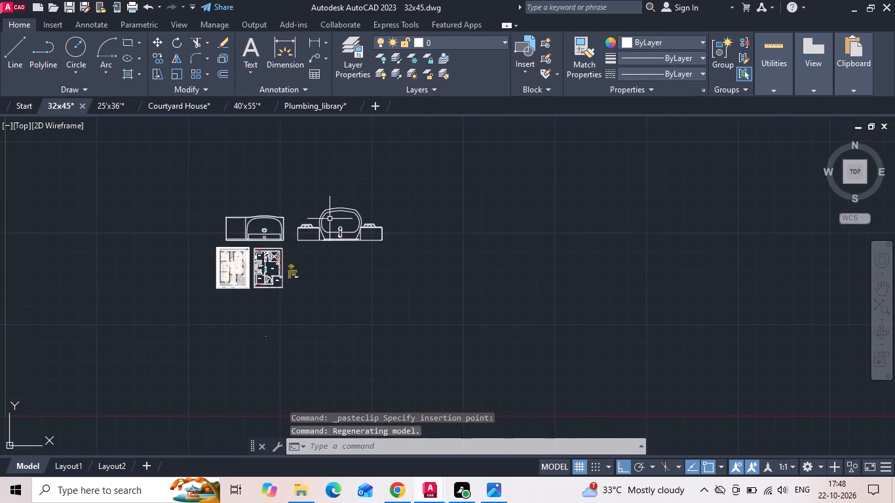
pyautogui.moveTo(330, 218); pyautogui.dragTo(317, 220)
pyautogui.click(227, 226)
pyautogui.press('Delete')
# Turn Ortho off and move the distant vanity basin next to the floor plan, beyond the dining and sofa blocks.
pyautogui.scroll(-1, 206, 282)
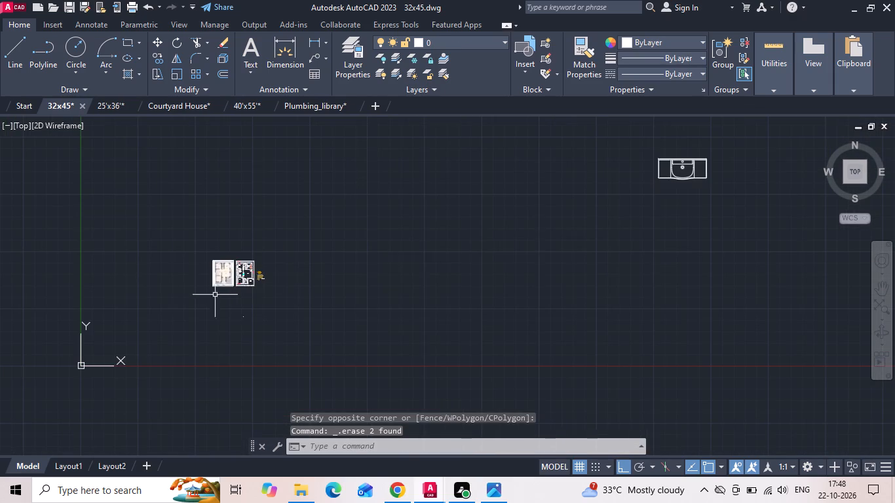
pyautogui.click(696, 164)
pyautogui.rightClick(634, 200)
pyautogui.click(633, 200)
pyautogui.rightClick(633, 199)
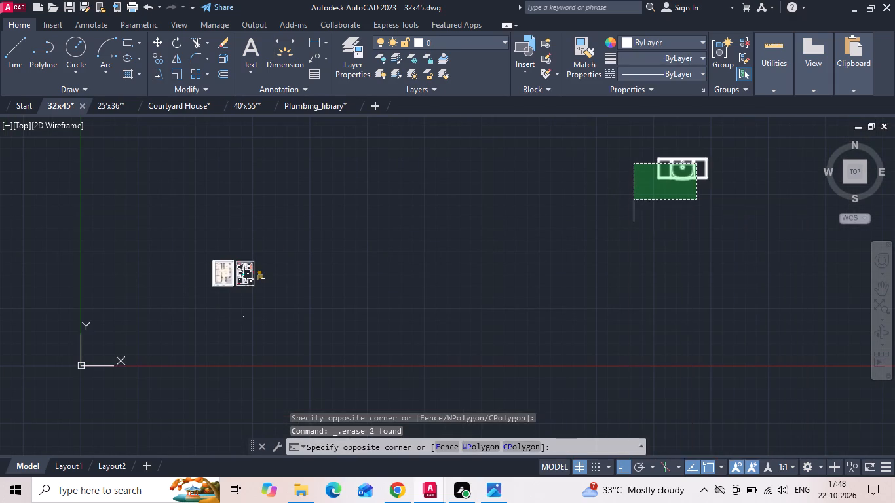
pyautogui.click(664, 185)
pyautogui.rightClick(664, 182)
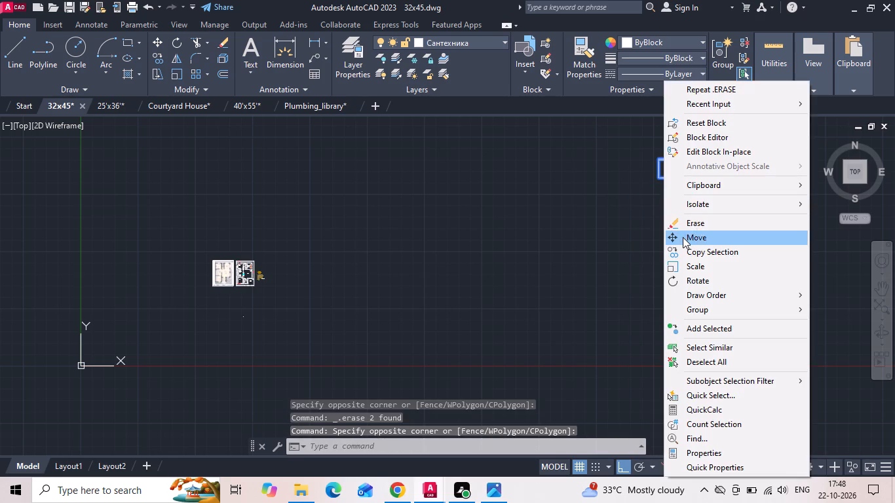
pyautogui.click(683, 238)
pyautogui.moveTo(685, 183); pyautogui.dragTo(674, 188)
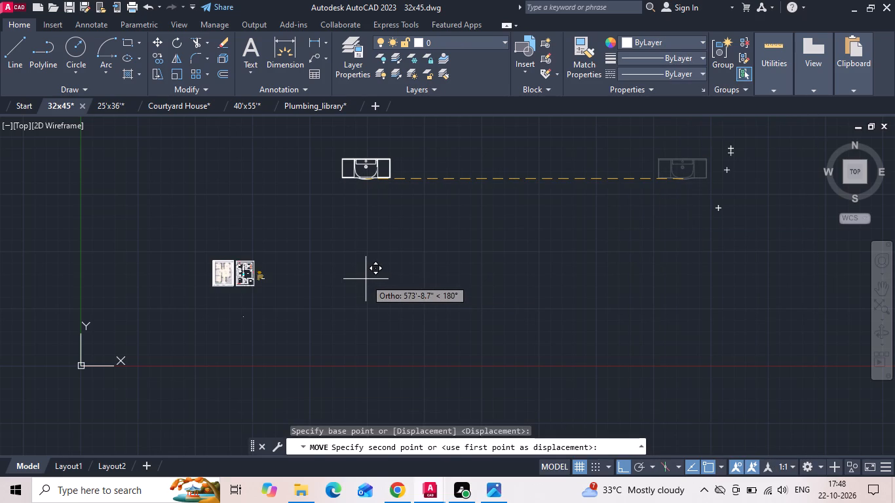
pyautogui.press('F8')
pyautogui.scroll(4, 236, 272)
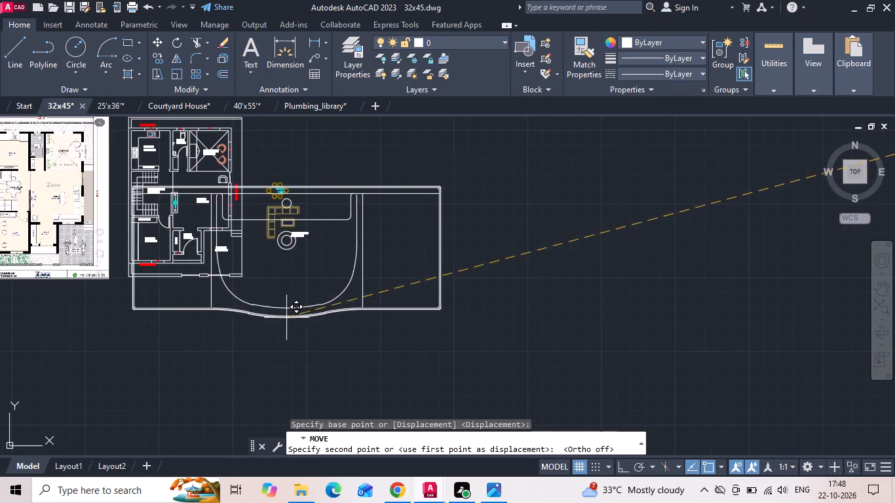
pyautogui.click(516, 311)
# Scale the vanity basin down about its upper-left corner, freehand, to roughly fit the plan's fixtures.
pyautogui.click(510, 307)
pyautogui.click(472, 263)
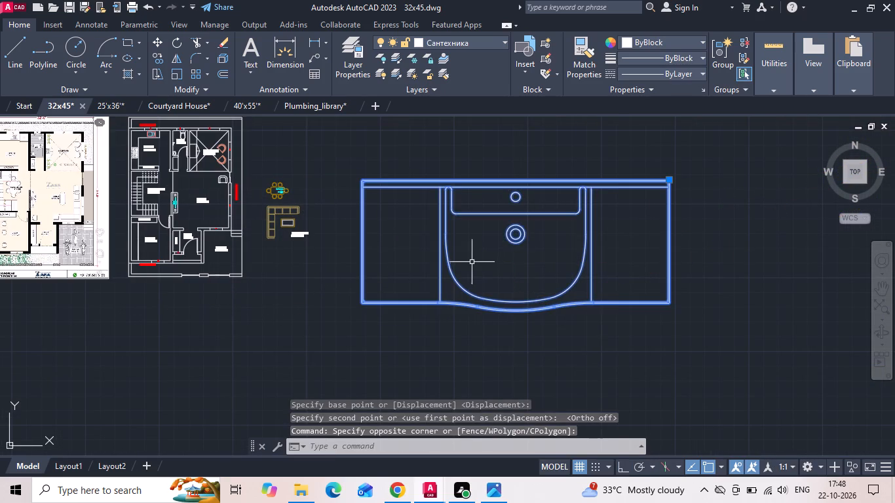
pyautogui.rightClick(471, 261)
pyautogui.click(508, 270)
pyautogui.scroll(3, 345, 193)
pyautogui.scroll(1, 400, 143)
pyautogui.click(396, 157)
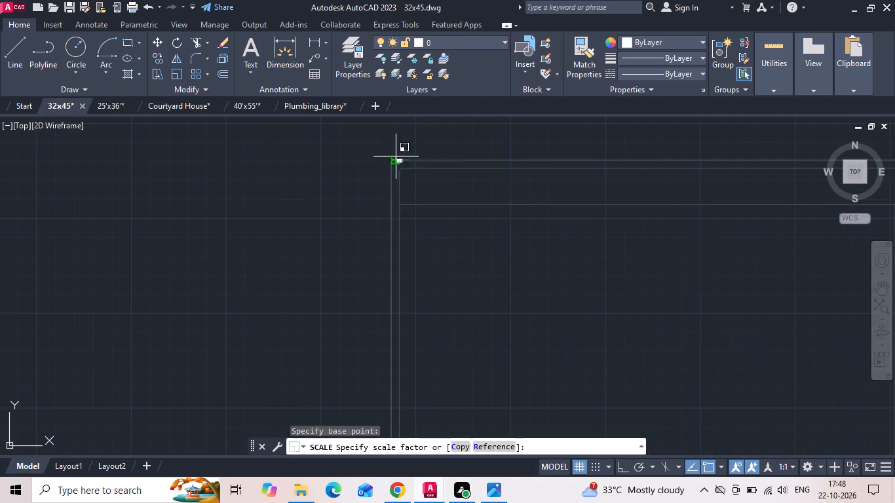
pyautogui.scroll(-3, 357, 215)
pyautogui.click(369, 221)
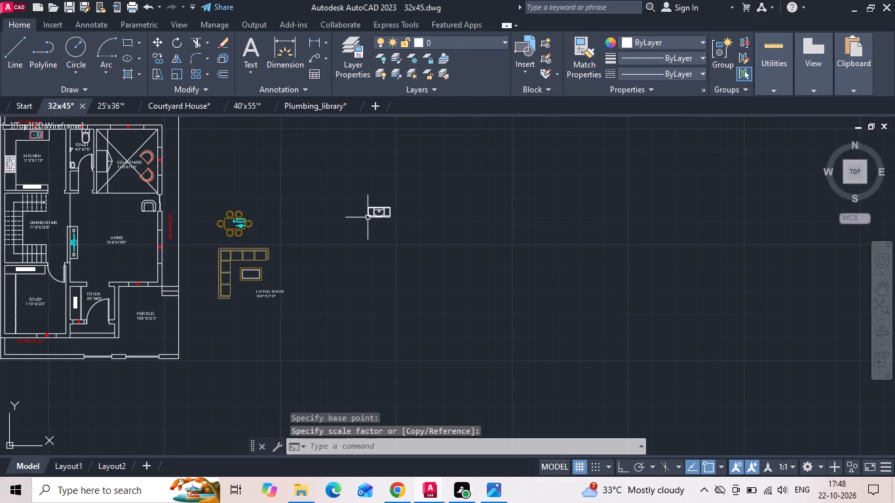
# Move the reduced vanity basin by its left-side midpoint into the wash niche below the toilet.
pyautogui.moveTo(382, 195); pyautogui.dragTo(377, 221)
pyautogui.click(367, 238)
pyautogui.rightClick(365, 238)
pyautogui.click(397, 232)
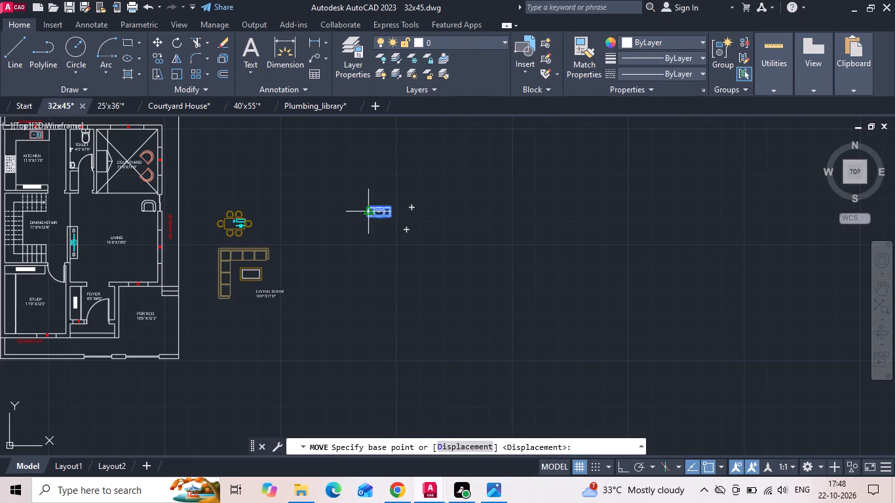
pyautogui.click(370, 210)
pyautogui.moveTo(197, 225); pyautogui.dragTo(444, 276, button='middle')
pyautogui.scroll(3, 295, 234)
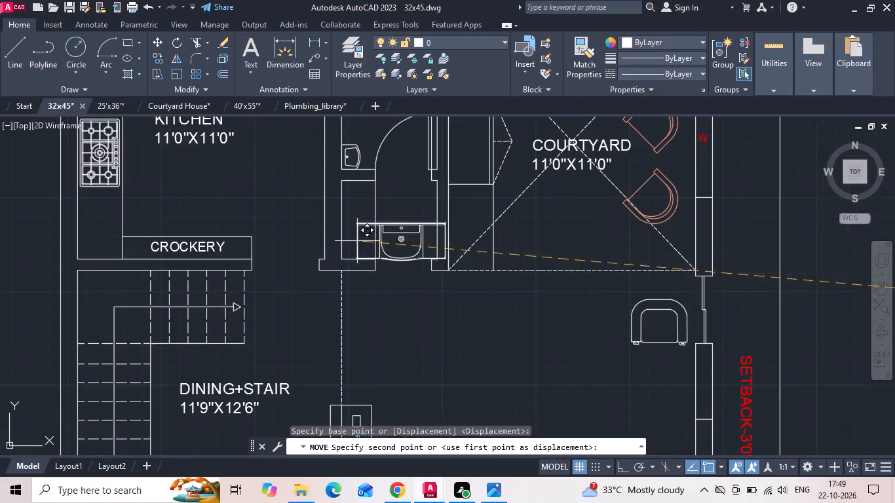
pyautogui.scroll(1, 352, 243)
pyautogui.click(349, 228)
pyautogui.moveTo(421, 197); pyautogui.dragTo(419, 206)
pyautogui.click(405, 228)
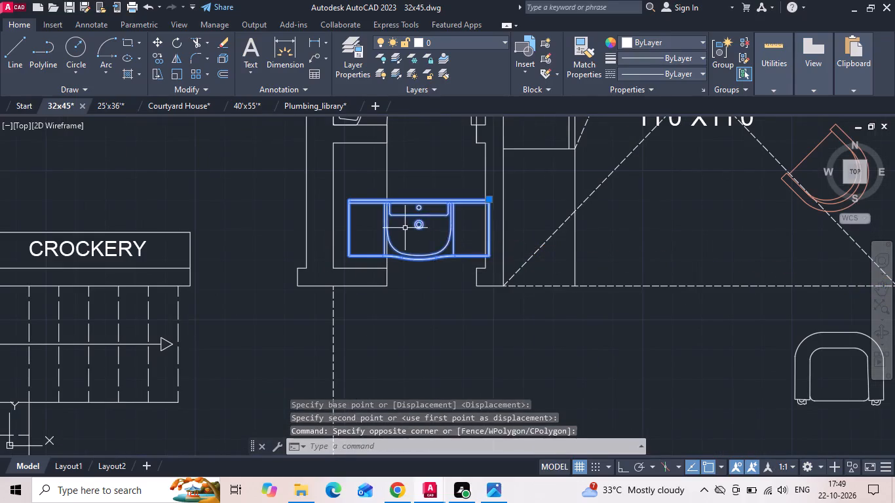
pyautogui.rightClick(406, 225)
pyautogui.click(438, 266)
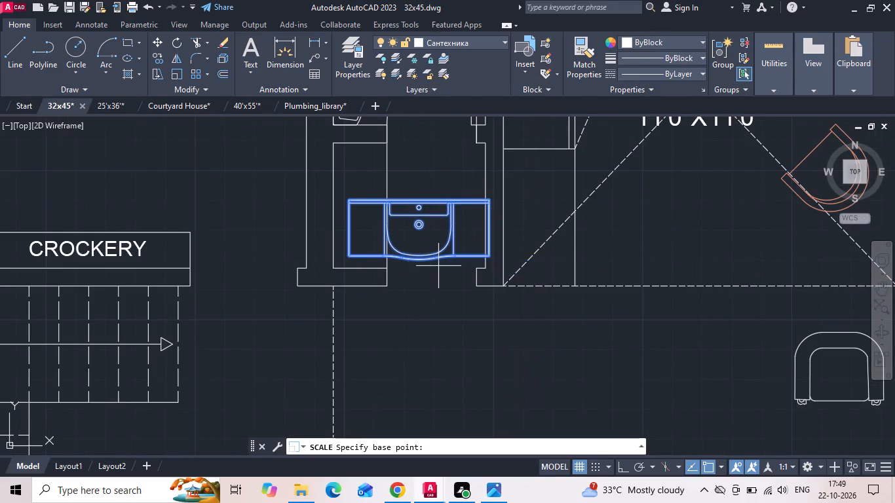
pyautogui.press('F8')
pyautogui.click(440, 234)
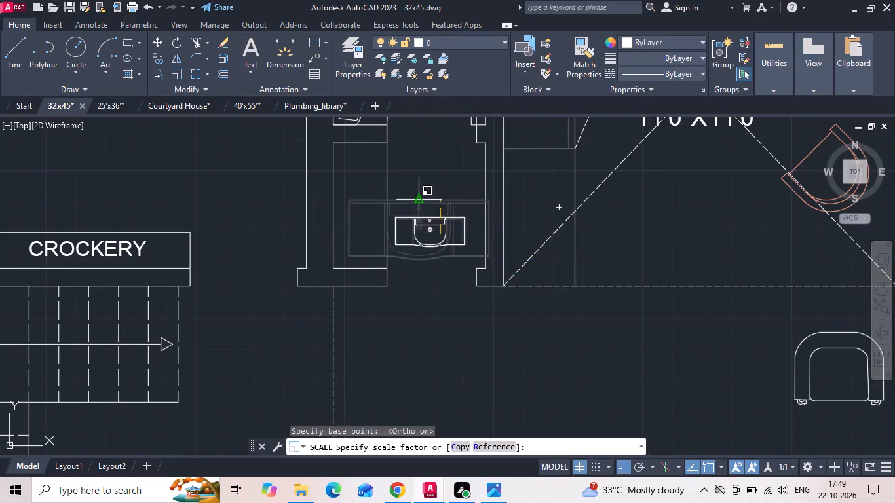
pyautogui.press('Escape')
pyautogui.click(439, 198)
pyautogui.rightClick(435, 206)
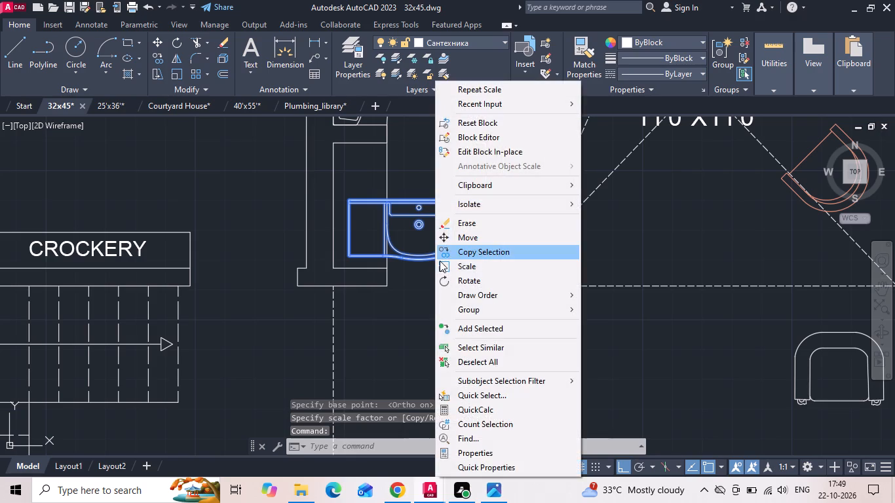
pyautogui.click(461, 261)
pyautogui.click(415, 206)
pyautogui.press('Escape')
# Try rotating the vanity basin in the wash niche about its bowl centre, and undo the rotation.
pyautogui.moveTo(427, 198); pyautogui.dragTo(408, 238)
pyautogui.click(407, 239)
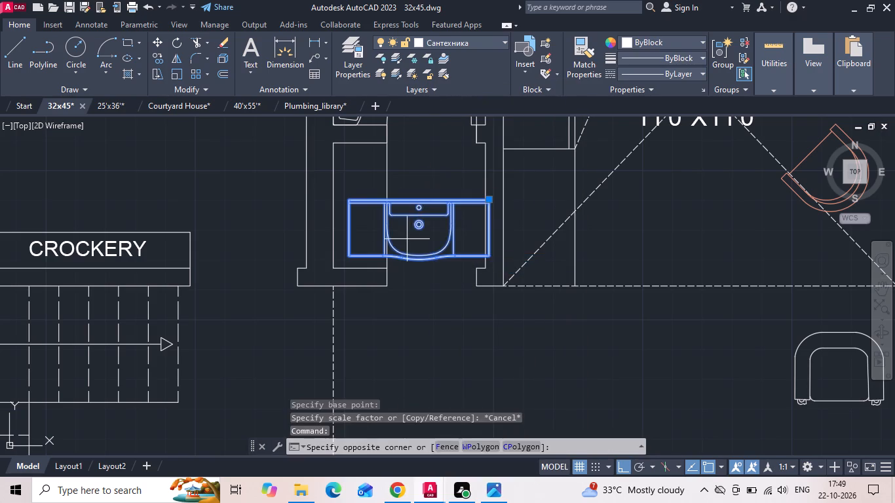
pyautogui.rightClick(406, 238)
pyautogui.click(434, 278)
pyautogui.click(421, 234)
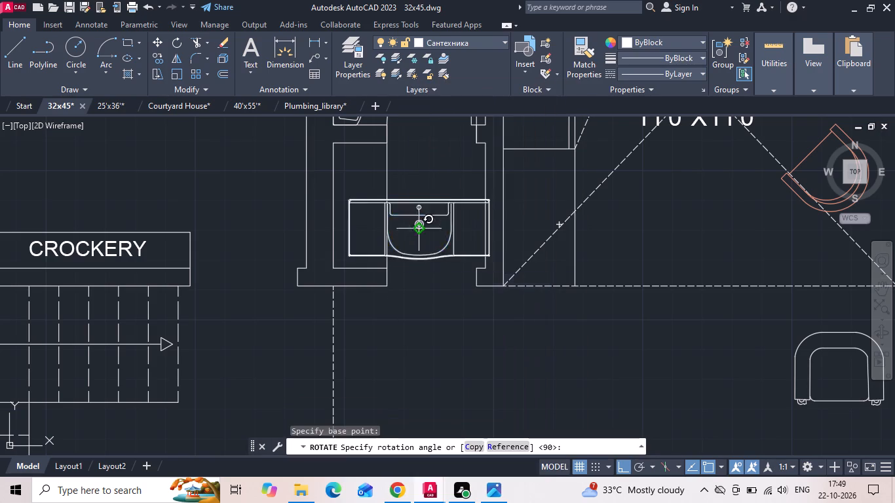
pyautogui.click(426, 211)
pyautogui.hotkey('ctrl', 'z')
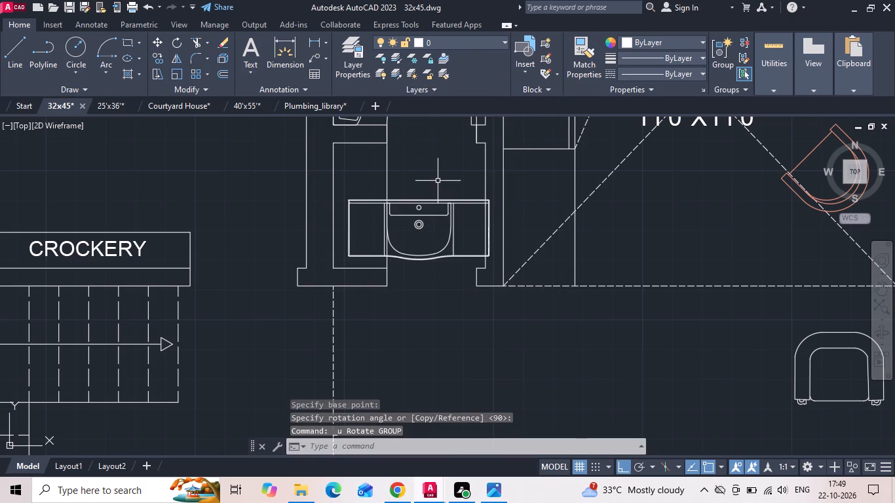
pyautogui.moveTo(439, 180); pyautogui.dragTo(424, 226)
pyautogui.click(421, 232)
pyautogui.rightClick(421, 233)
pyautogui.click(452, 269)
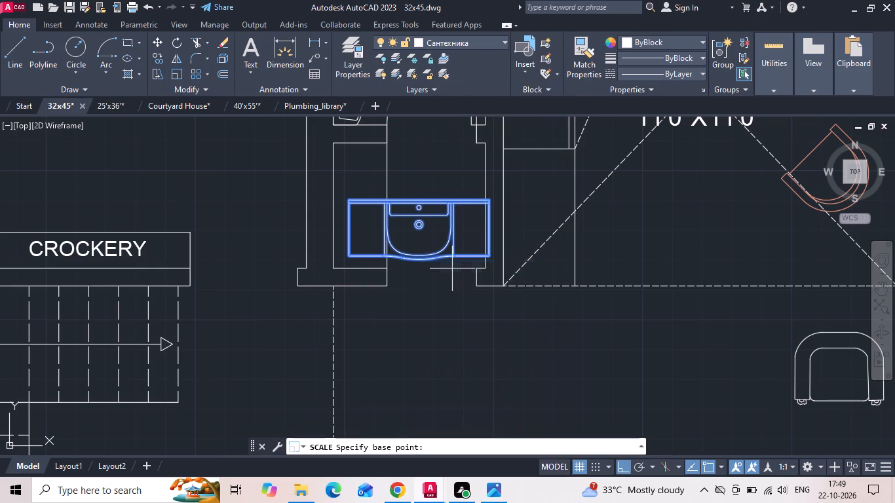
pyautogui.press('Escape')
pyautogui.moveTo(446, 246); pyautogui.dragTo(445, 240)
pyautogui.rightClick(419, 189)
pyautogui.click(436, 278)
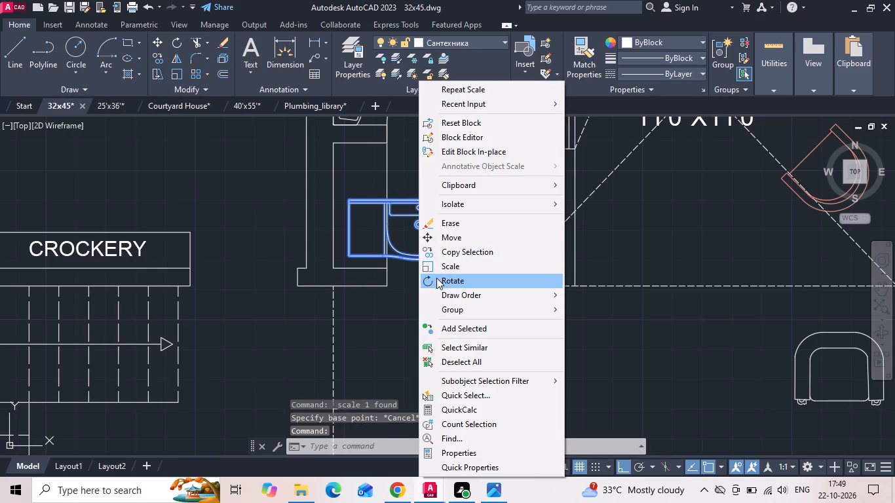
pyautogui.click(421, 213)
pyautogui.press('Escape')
# Rotate the vanity basin a quarter turn so its tap side faces the niche's left wall.
pyautogui.moveTo(436, 206); pyautogui.dragTo(424, 231)
pyautogui.click(411, 245)
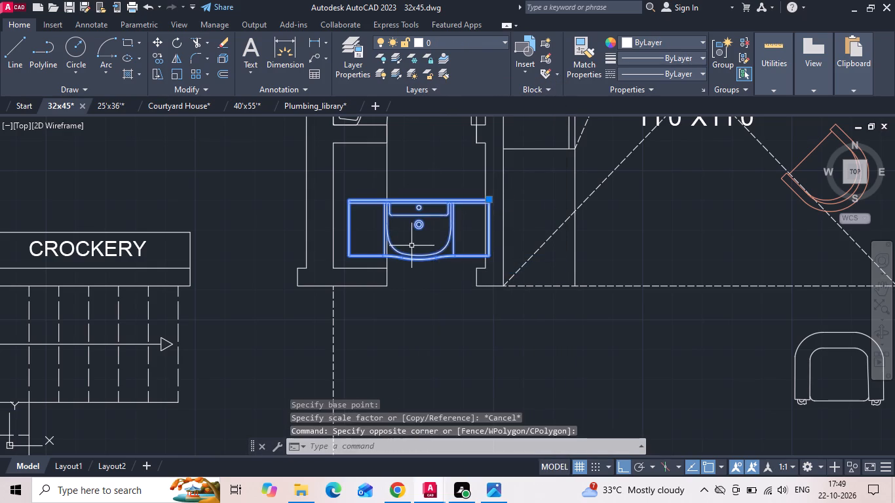
pyautogui.rightClick(411, 246)
pyautogui.click(450, 283)
pyautogui.click(435, 238)
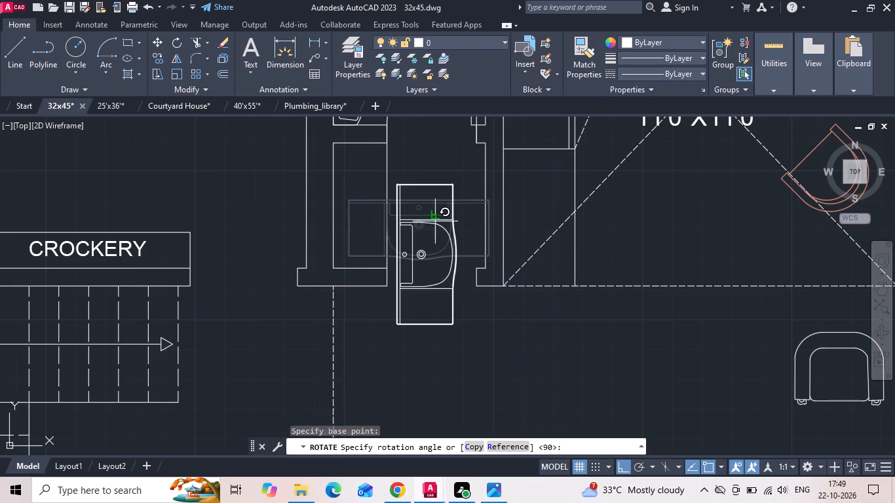
pyautogui.click(435, 221)
# Scale the rotated vanity basin down freehand about its upper-left corner so it is shorter than the wash niche.
pyautogui.click(432, 179)
pyautogui.click(419, 215)
pyautogui.rightClick(418, 215)
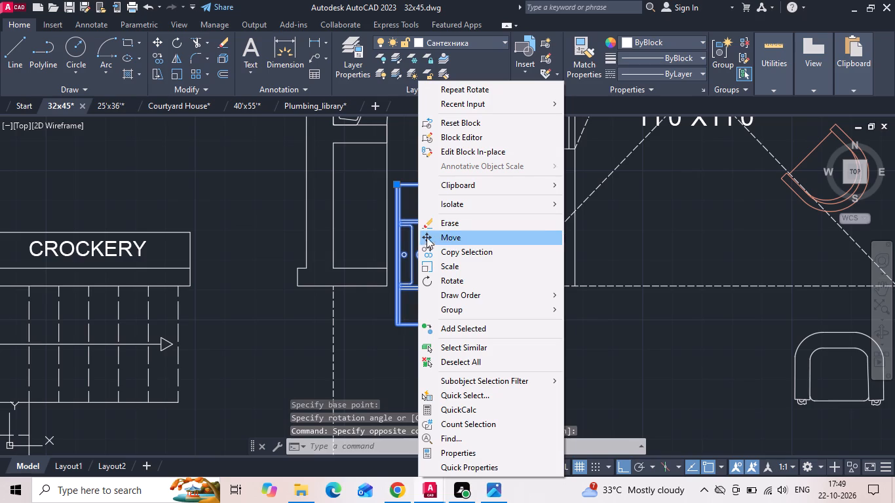
pyautogui.click(435, 261)
pyautogui.click(394, 182)
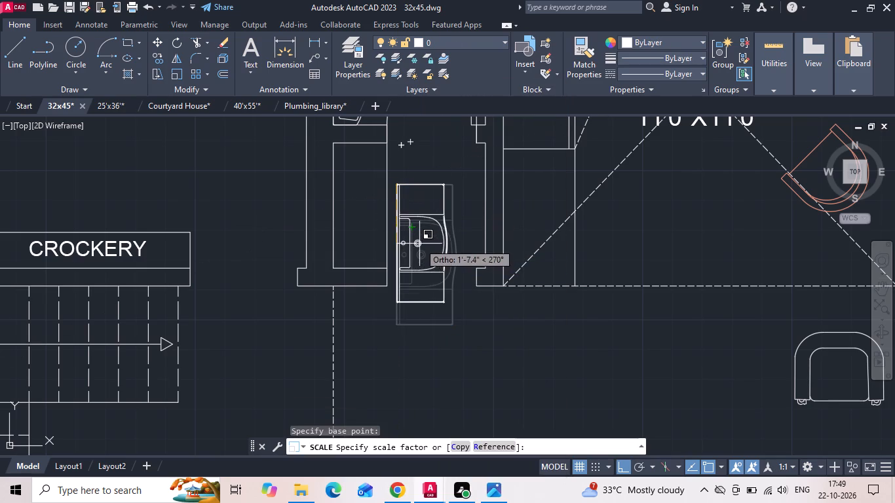
pyautogui.click(419, 234)
# Move the vanity basin by its lower-left corner onto the inner lower-left corner of the wash niche.
pyautogui.click(417, 196)
pyautogui.click(409, 175)
pyautogui.rightClick(409, 174)
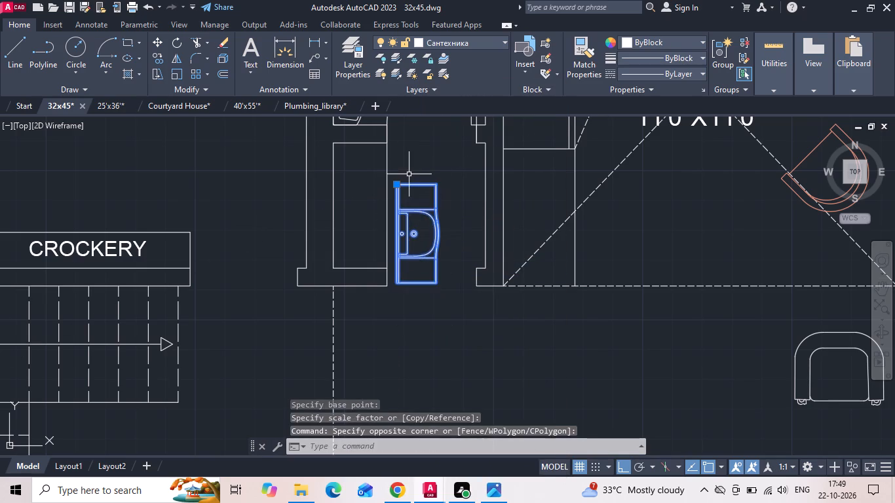
pyautogui.click(434, 236)
pyautogui.scroll(4, 411, 273)
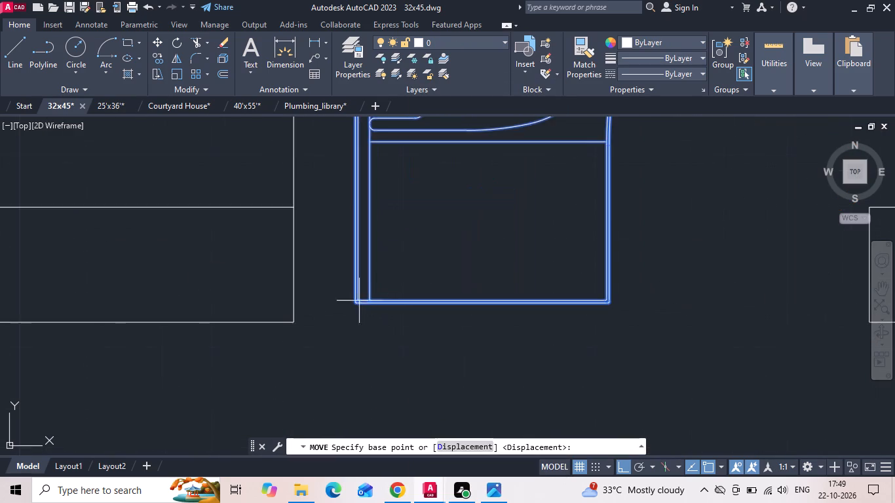
pyautogui.scroll(2, 358, 305)
pyautogui.click(353, 297)
pyautogui.scroll(-2, 402, 292)
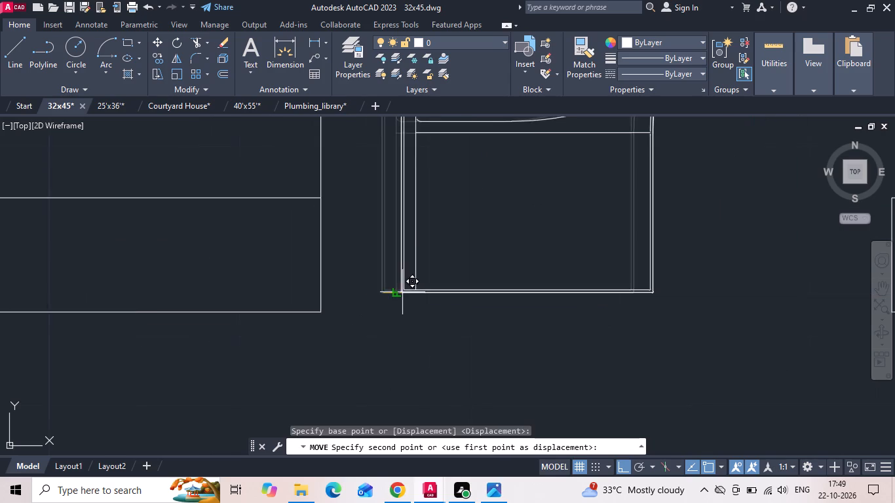
pyautogui.scroll(-2, 402, 292)
pyautogui.click(238, 257)
# Scale the vanity basin up freehand about its lower-left corner until it nearly fills the wash niche's length.
pyautogui.moveTo(308, 272); pyautogui.dragTo(307, 272, button='middle')
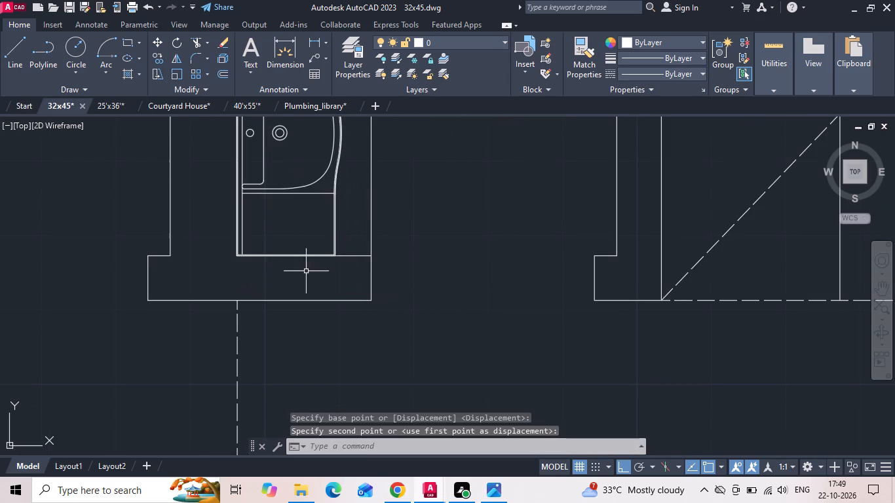
pyautogui.moveTo(307, 272); pyautogui.dragTo(331, 316, button='middle')
pyautogui.scroll(-2, 330, 314)
pyautogui.click(345, 266)
pyautogui.rightClick(345, 264)
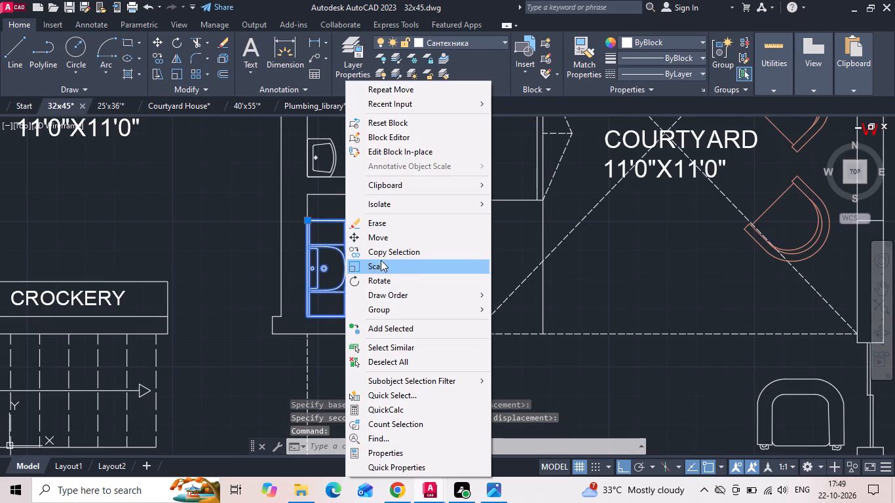
pyautogui.click(379, 264)
pyautogui.scroll(5, 301, 317)
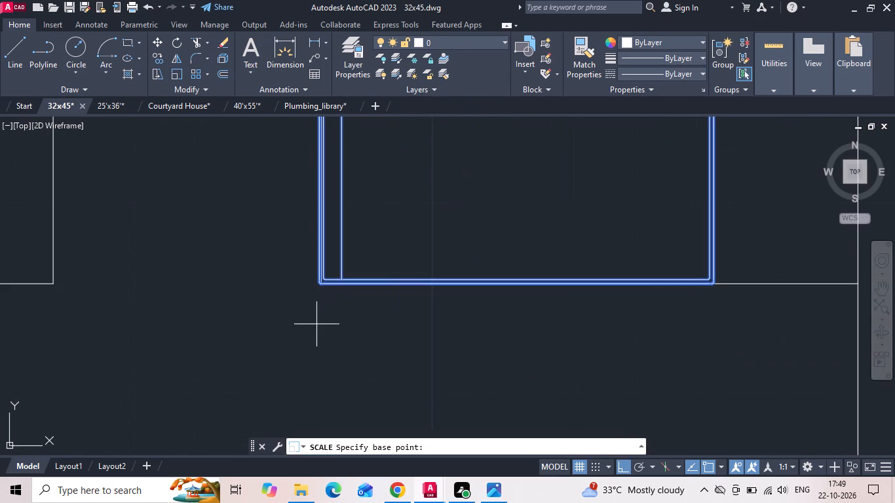
pyautogui.click(322, 286)
pyautogui.scroll(-4, 303, 341)
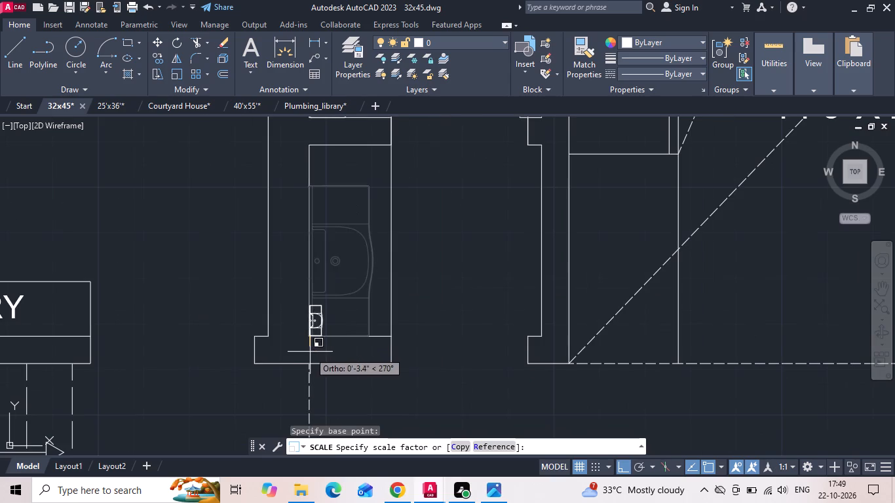
pyautogui.click(214, 375)
# Examine how the enlarged vanity basin fits against the upper and lower ends of the wash niche.
pyautogui.moveTo(306, 282); pyautogui.dragTo(310, 282, button='middle')
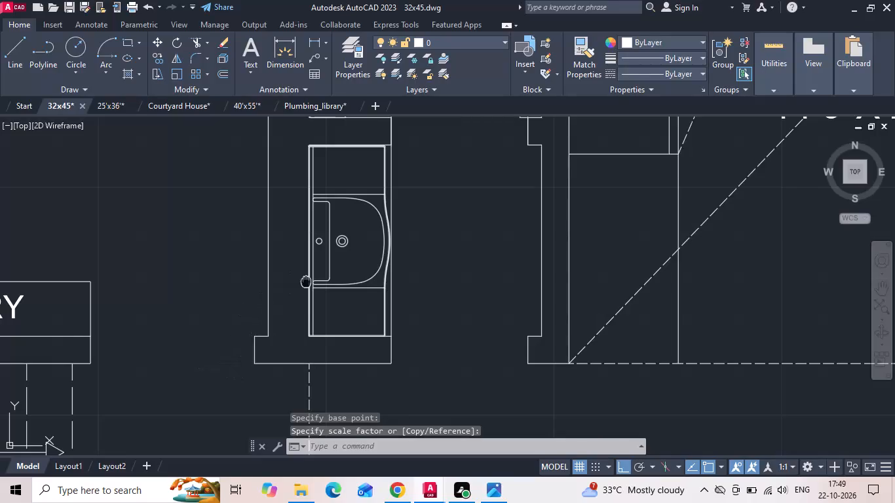
pyautogui.moveTo(310, 282); pyautogui.dragTo(425, 306, button='middle')
pyautogui.scroll(3, 509, 173)
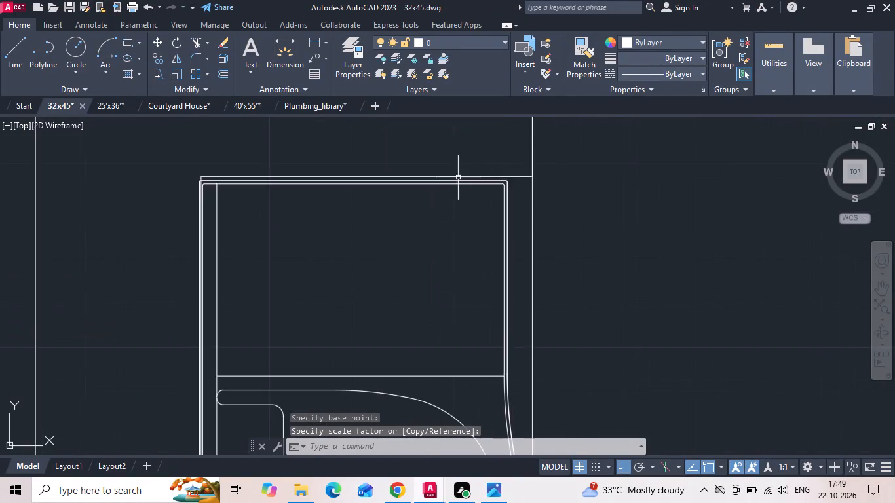
pyautogui.scroll(1, 457, 179)
pyautogui.click(552, 206)
pyautogui.click(459, 244)
pyautogui.scroll(-4, 446, 210)
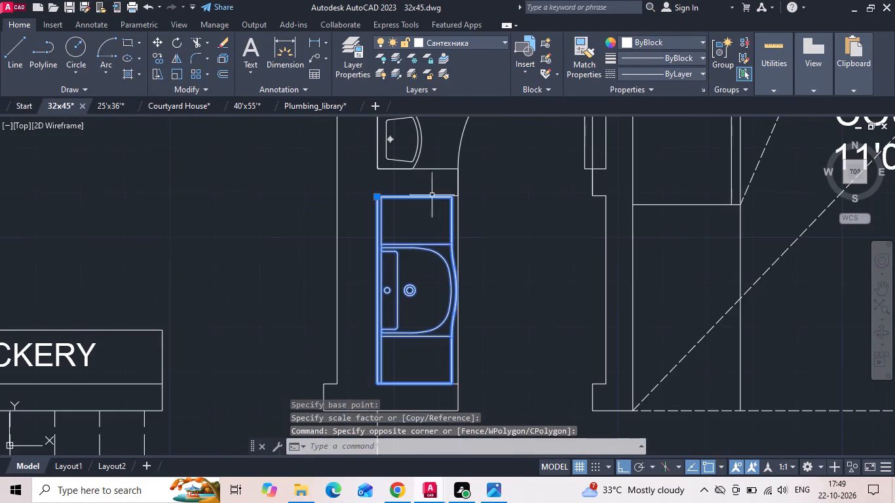
pyautogui.scroll(4, 444, 385)
pyautogui.scroll(-2, 462, 329)
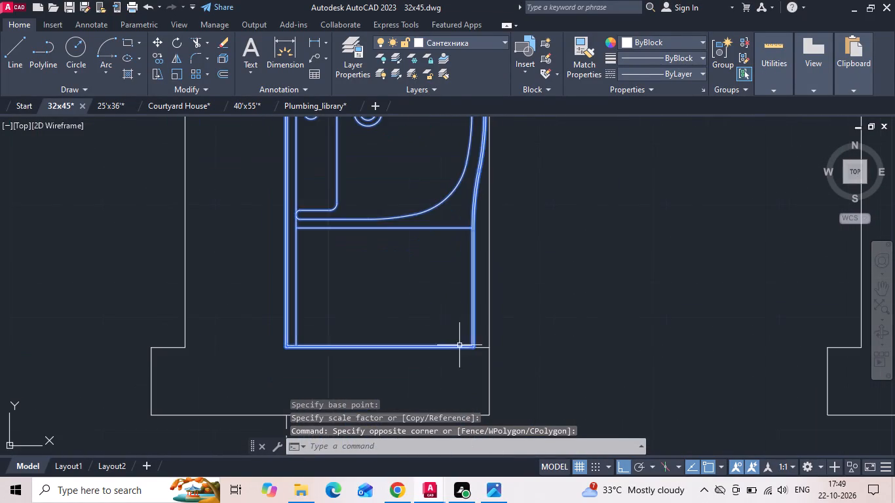
pyautogui.press('Escape')
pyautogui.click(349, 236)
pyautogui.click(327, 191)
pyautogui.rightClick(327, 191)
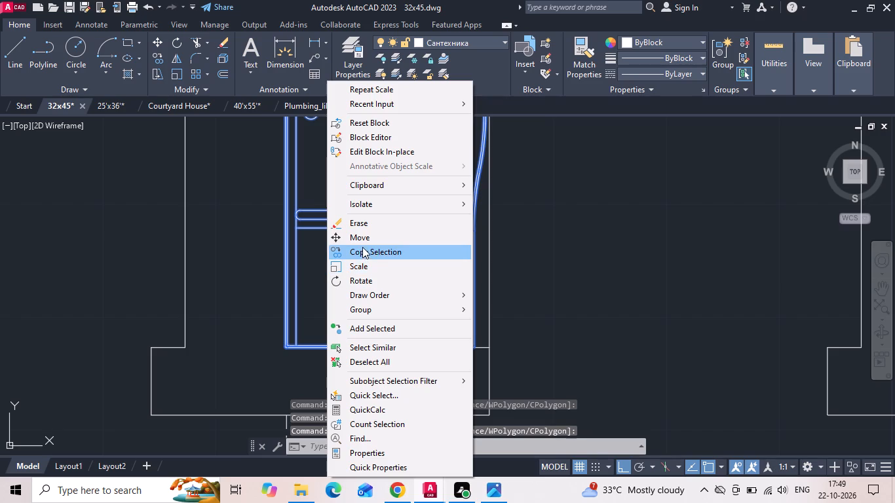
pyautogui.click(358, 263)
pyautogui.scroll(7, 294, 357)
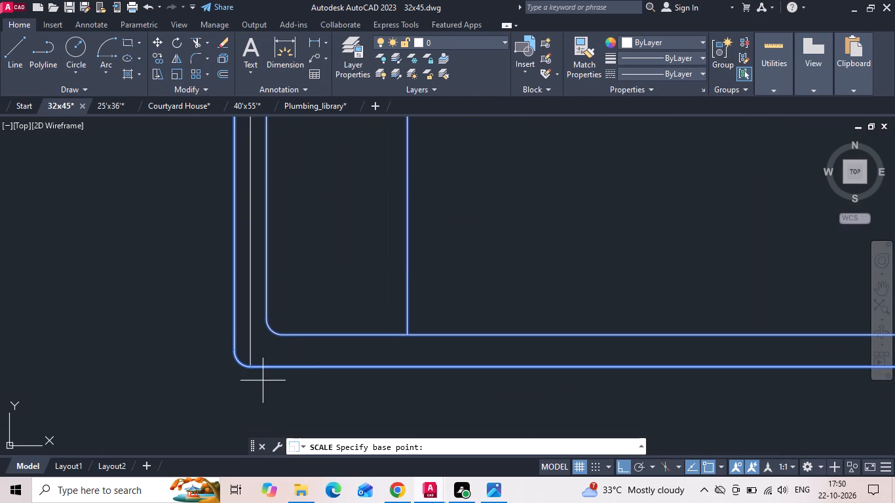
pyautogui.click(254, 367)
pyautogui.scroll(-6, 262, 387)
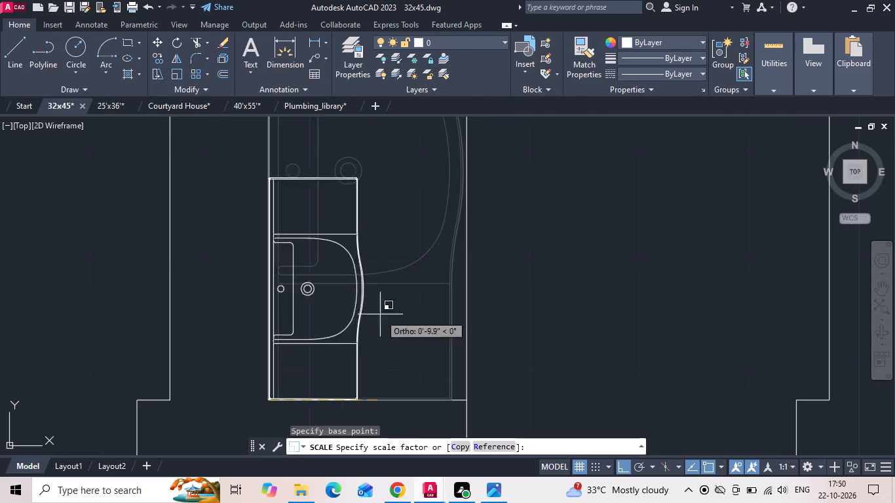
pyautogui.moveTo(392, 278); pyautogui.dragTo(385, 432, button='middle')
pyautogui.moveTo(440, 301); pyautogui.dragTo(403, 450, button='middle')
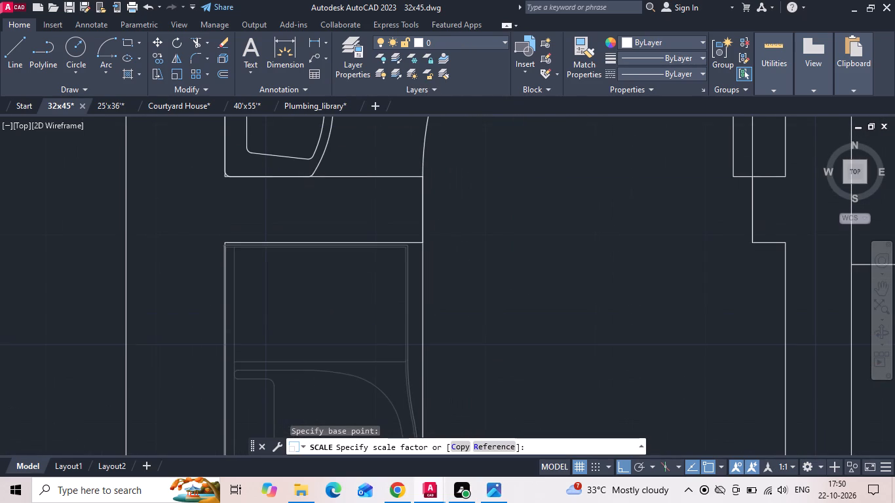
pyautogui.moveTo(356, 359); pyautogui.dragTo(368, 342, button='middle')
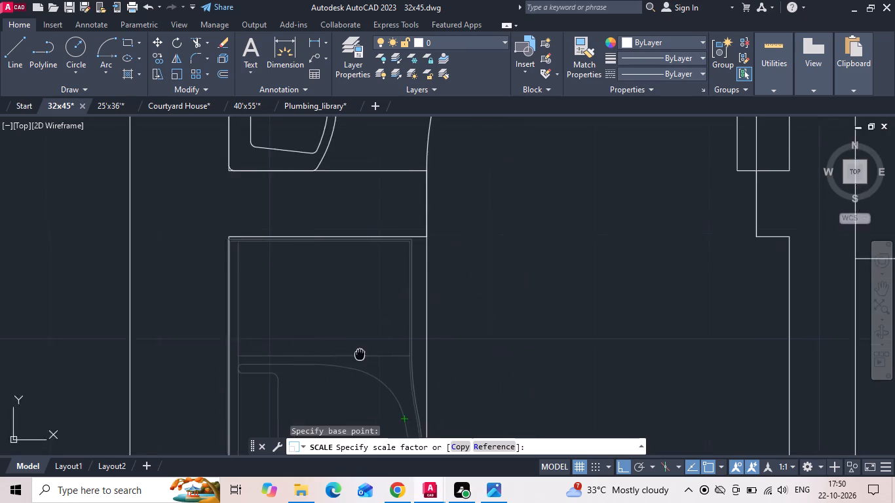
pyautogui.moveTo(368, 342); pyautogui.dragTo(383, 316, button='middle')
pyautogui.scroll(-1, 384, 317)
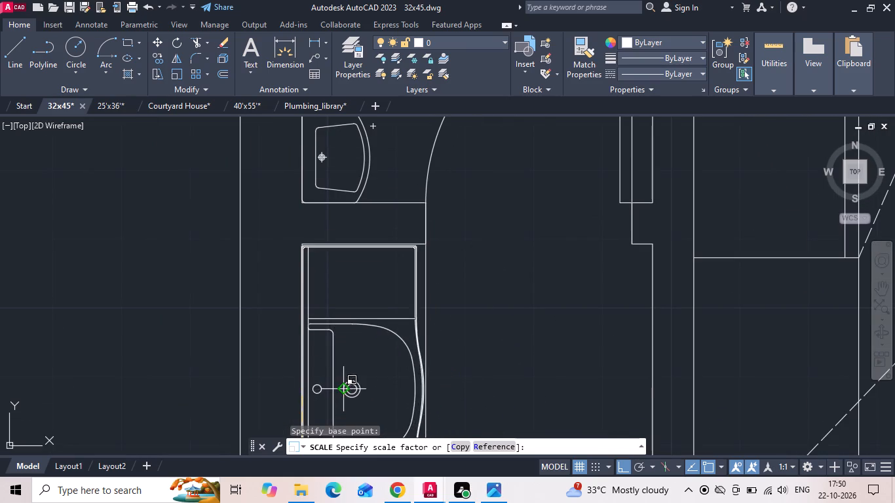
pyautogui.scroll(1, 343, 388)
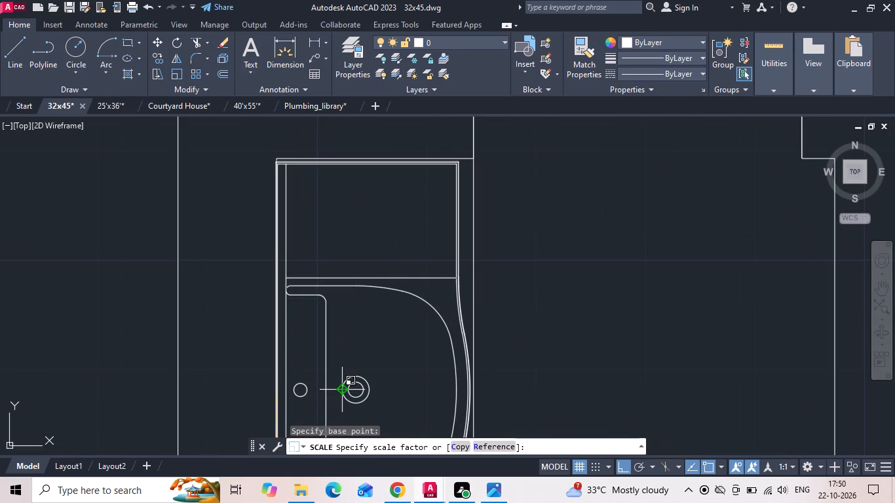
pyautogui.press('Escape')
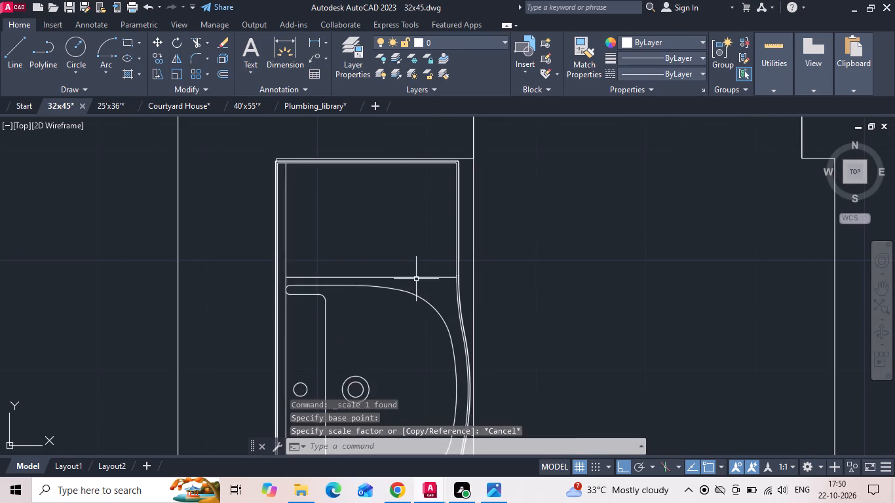
# Move the vanity basin slightly sideways by its upper-left corner to align its back edge with the niche's wall line.
pyautogui.moveTo(416, 279); pyautogui.dragTo(409, 284)
pyautogui.click(354, 310)
pyautogui.rightClick(332, 266)
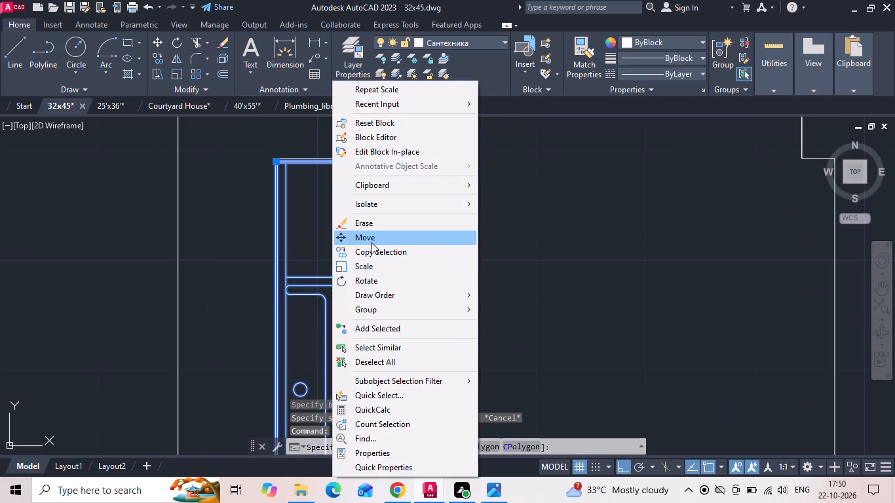
pyautogui.click(371, 242)
pyautogui.scroll(2, 301, 148)
pyautogui.scroll(2, 240, 166)
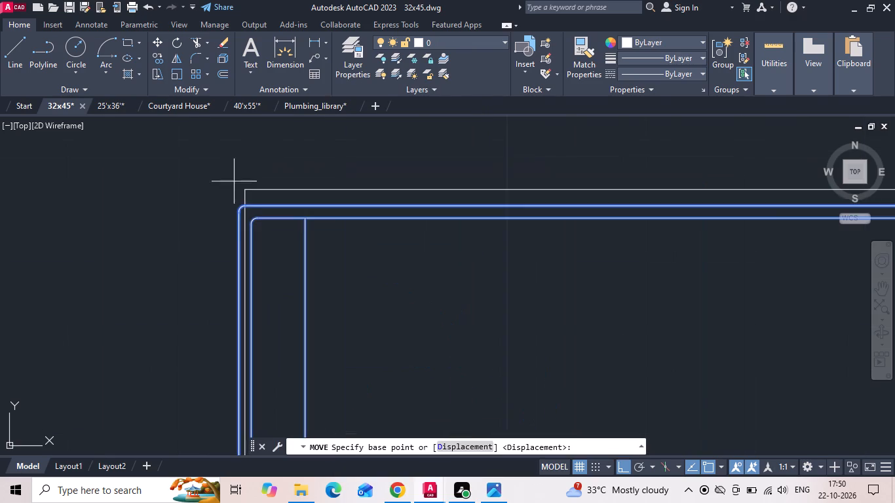
pyautogui.scroll(2, 233, 211)
pyautogui.click(249, 214)
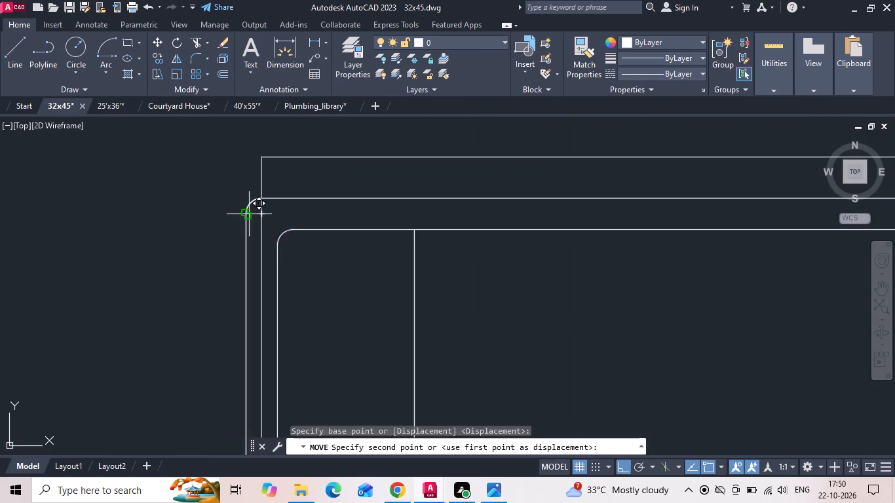
pyautogui.click(267, 216)
pyautogui.scroll(-7, 285, 171)
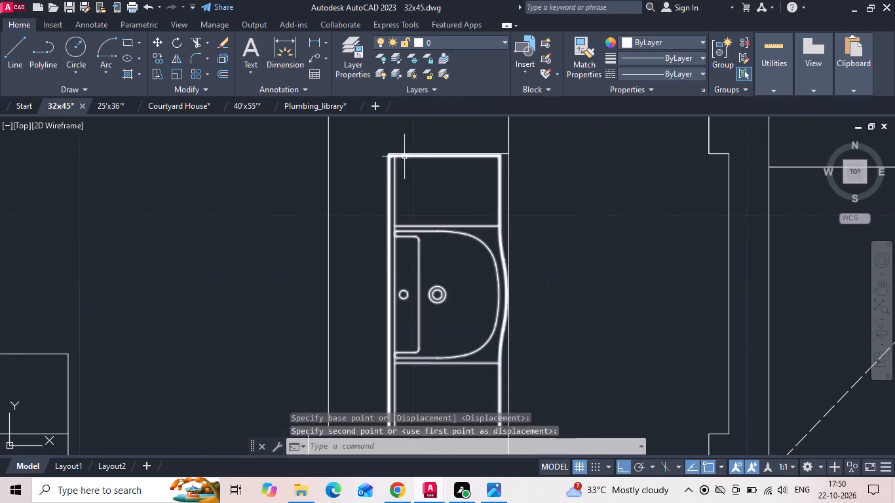
# Move the vanity basin a hair upward freehand, just clear of the wash niche's lower end line.
pyautogui.moveTo(434, 305); pyautogui.dragTo(443, 270, button='middle')
pyautogui.scroll(-1, 512, 191)
pyautogui.scroll(2, 466, 307)
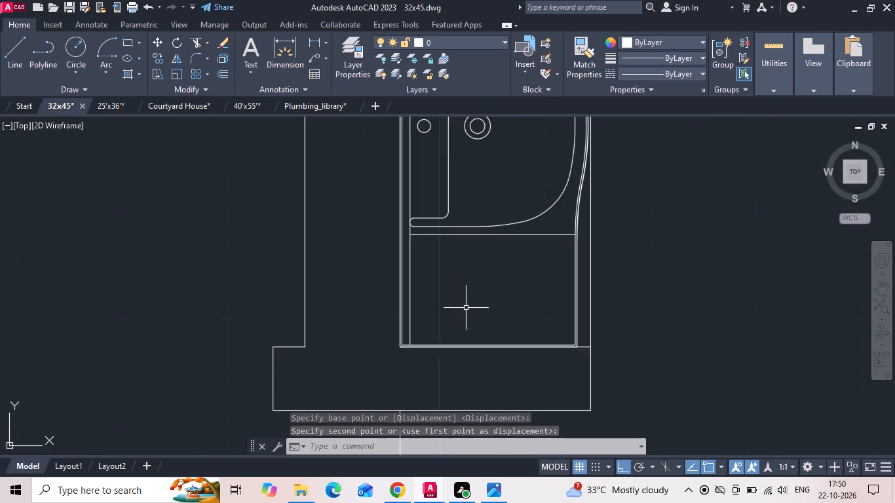
pyautogui.scroll(2, 438, 361)
pyautogui.scroll(2, 376, 345)
pyautogui.click(339, 291)
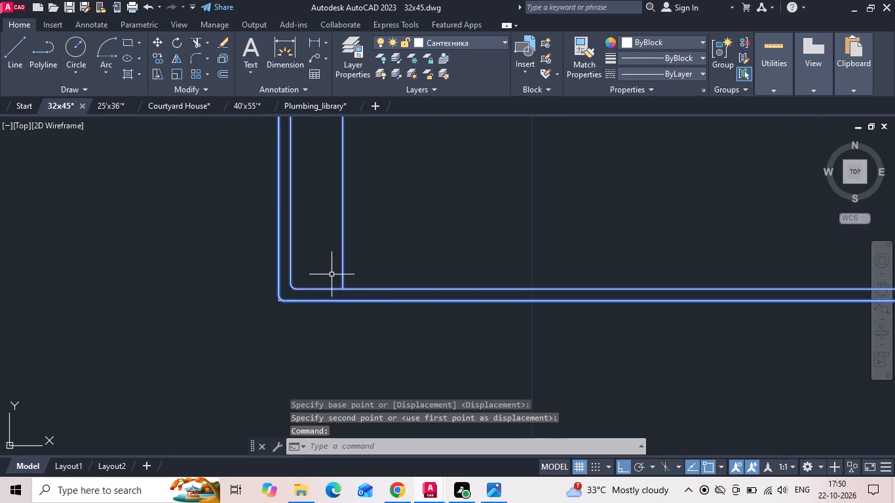
pyautogui.rightClick(331, 273)
pyautogui.click(371, 241)
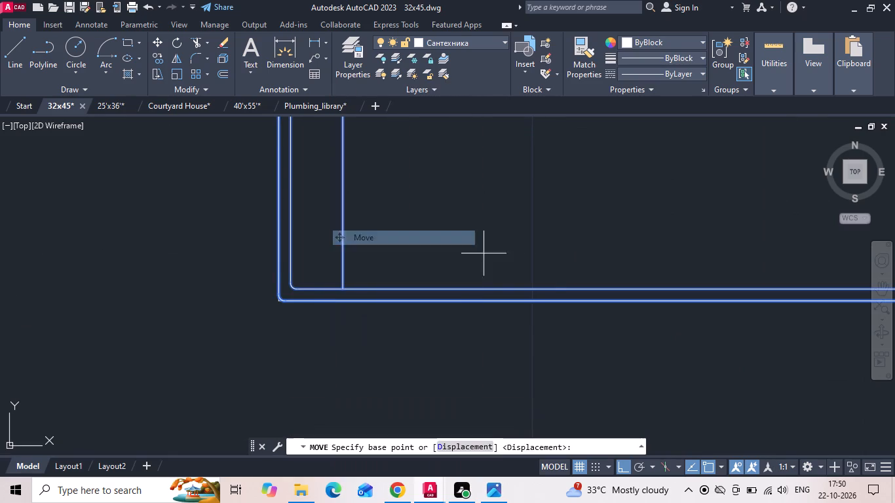
pyautogui.click(554, 265)
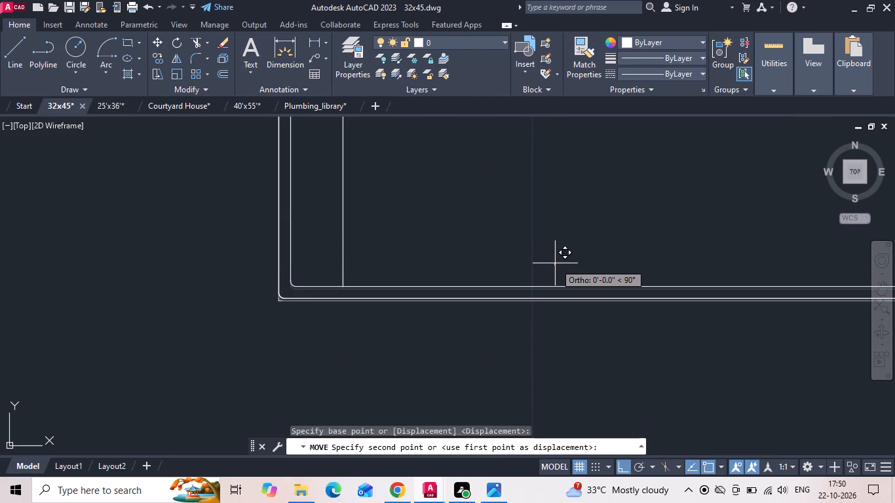
pyautogui.click(555, 263)
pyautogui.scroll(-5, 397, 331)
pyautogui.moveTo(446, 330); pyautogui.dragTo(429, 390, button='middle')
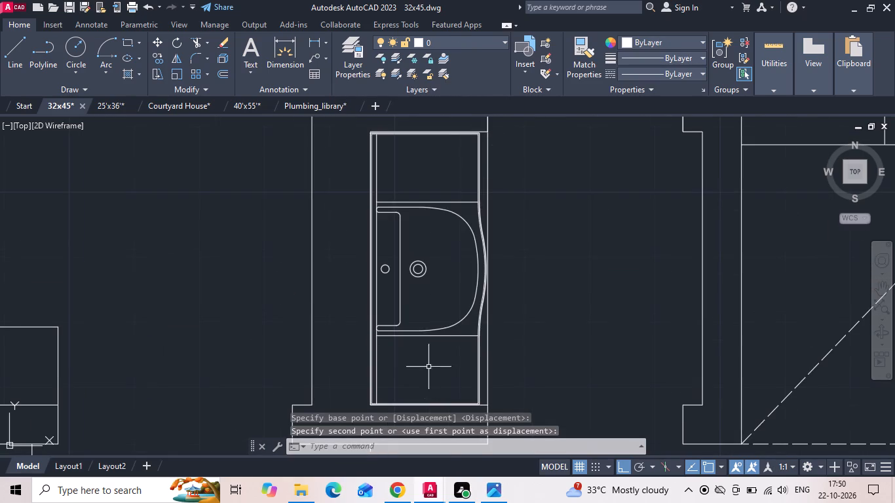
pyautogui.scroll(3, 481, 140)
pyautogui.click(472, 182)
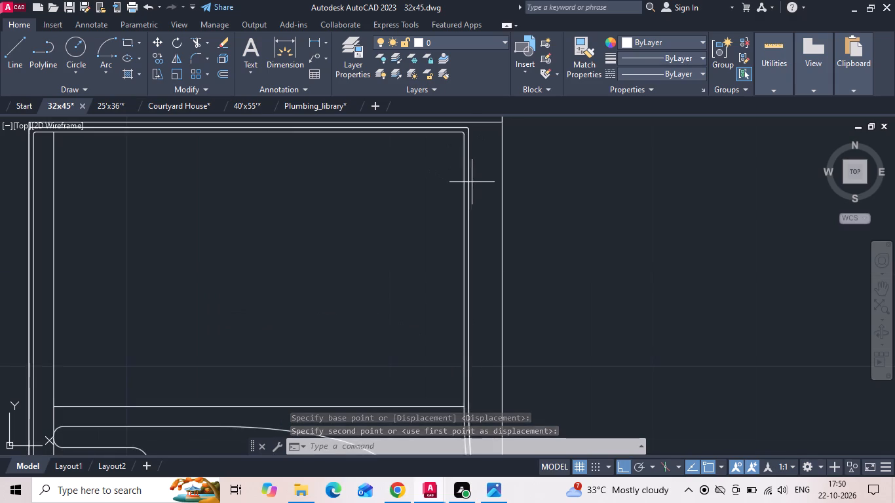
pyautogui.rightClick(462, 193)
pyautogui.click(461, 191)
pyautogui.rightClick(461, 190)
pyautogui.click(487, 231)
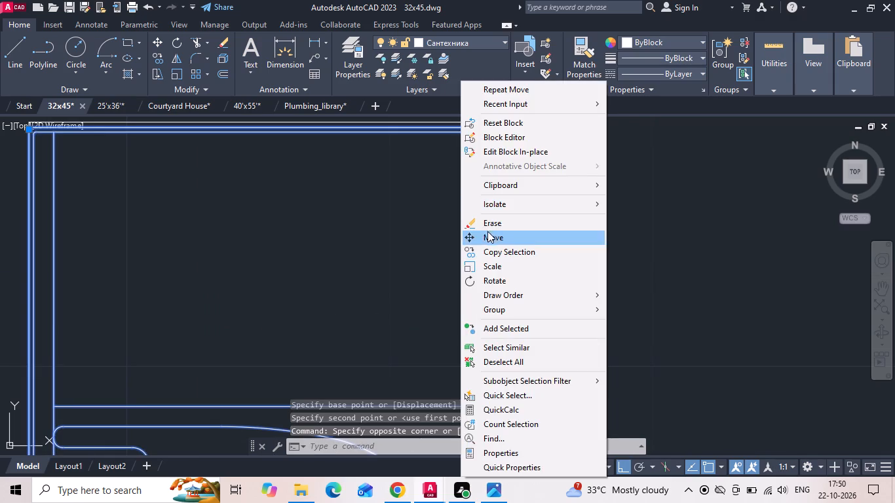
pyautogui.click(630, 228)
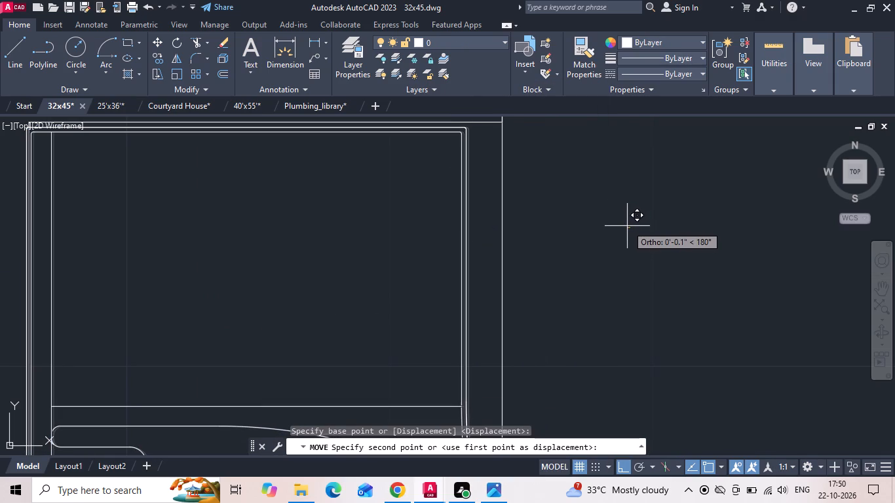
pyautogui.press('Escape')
# Move the vanity basin up freehand by about 0.1" toward the wash niche's upper end line.
pyautogui.moveTo(594, 245); pyautogui.dragTo(641, 320, button='middle')
pyautogui.scroll(1, 535, 218)
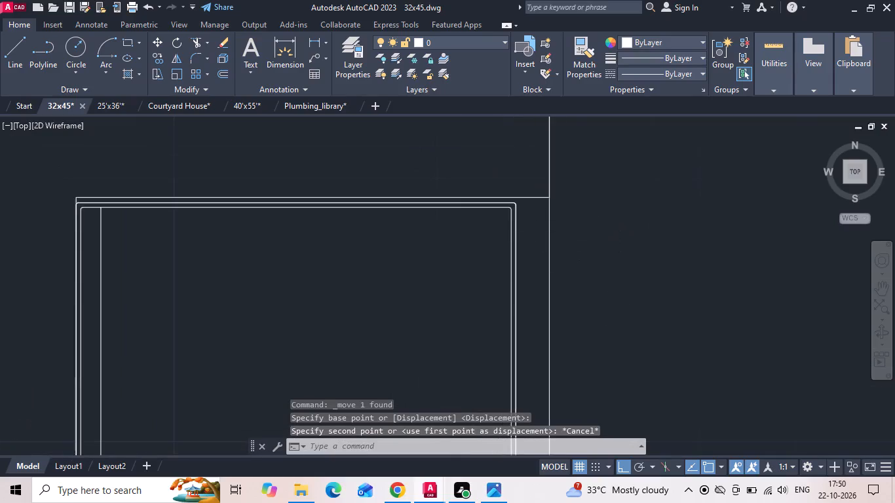
pyautogui.scroll(1, 535, 217)
pyautogui.moveTo(494, 232); pyautogui.dragTo(466, 251)
pyautogui.click(358, 280)
pyautogui.rightClick(356, 280)
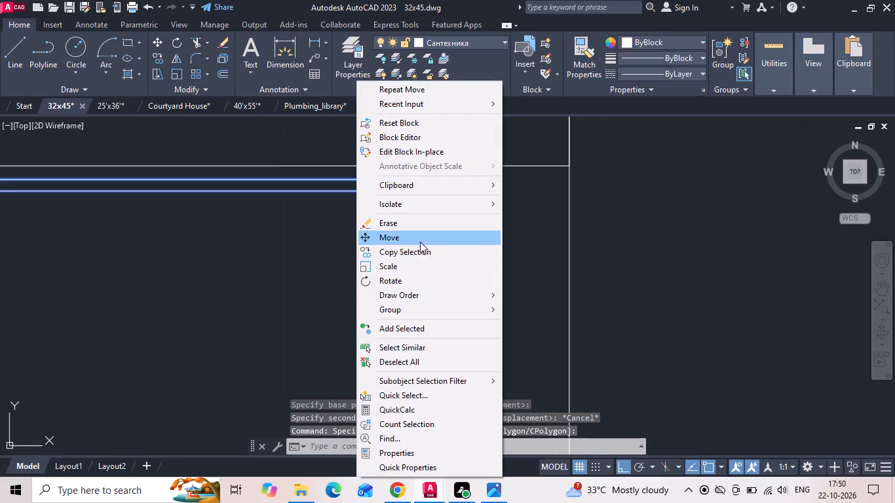
pyautogui.click(420, 240)
pyautogui.scroll(1, 383, 198)
pyautogui.click(373, 320)
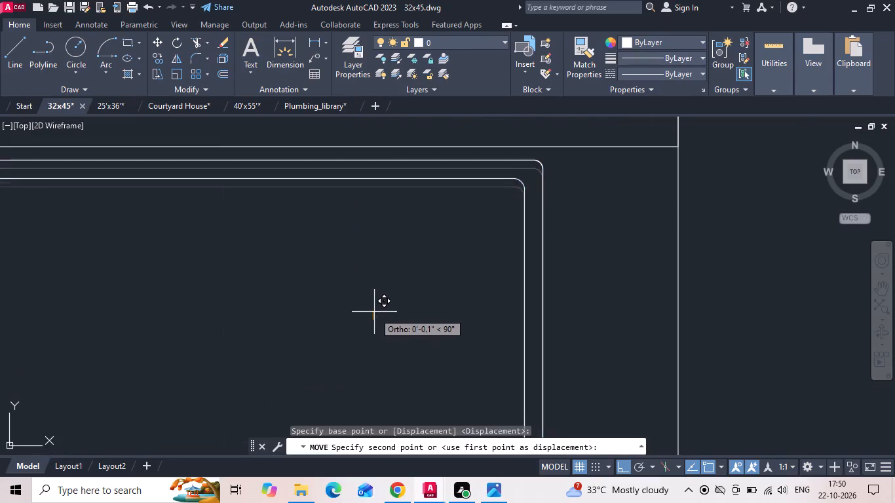
pyautogui.click(374, 310)
# Save the 32x45 drawing with the adjusted vanity basin.
pyautogui.scroll(-2, 448, 199)
pyautogui.scroll(-4, 506, 191)
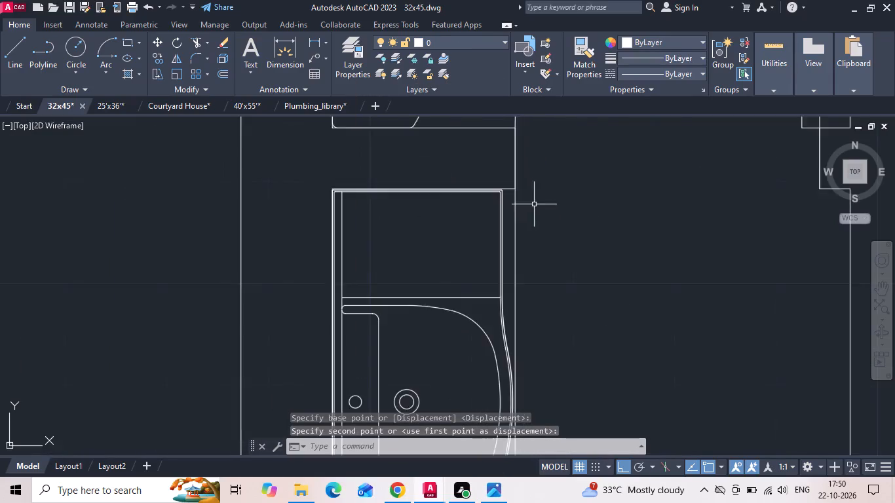
pyautogui.scroll(-4, 535, 206)
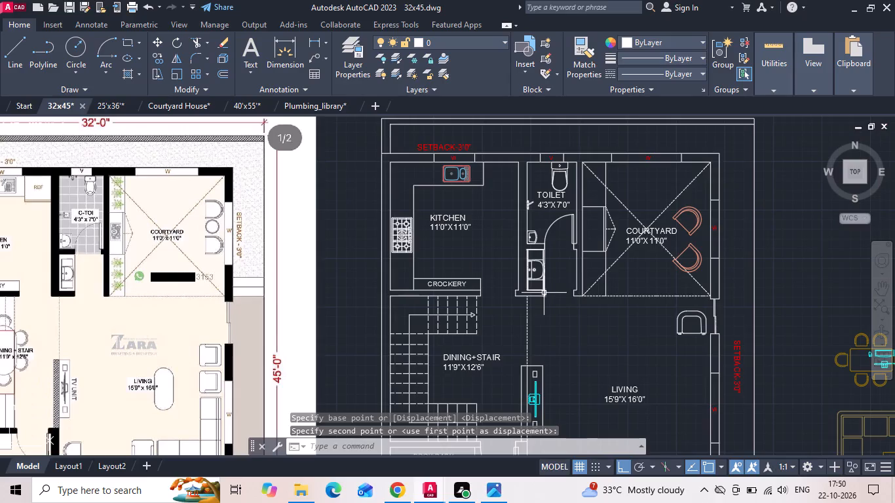
pyautogui.hotkey('ctrl', 's')
pyautogui.hotkey('ctrl', 's')
pyautogui.hotkey('ctrl', 's')
pyautogui.hotkey('ctrl', 's')
pyautogui.hotkey('ctrl', 's')
pyautogui.hotkey('ctrl', 's')
pyautogui.hotkey('ctrl', 's')
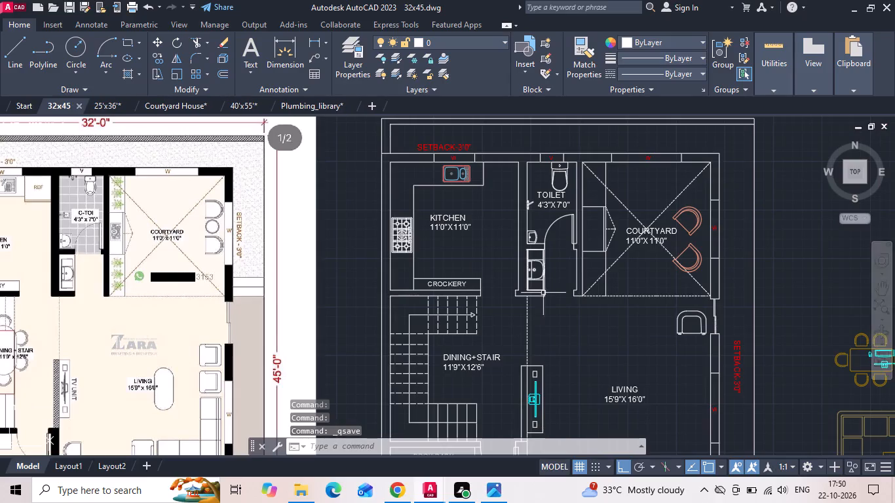
pyautogui.moveTo(526, 295); pyautogui.dragTo(586, 270, button='middle')
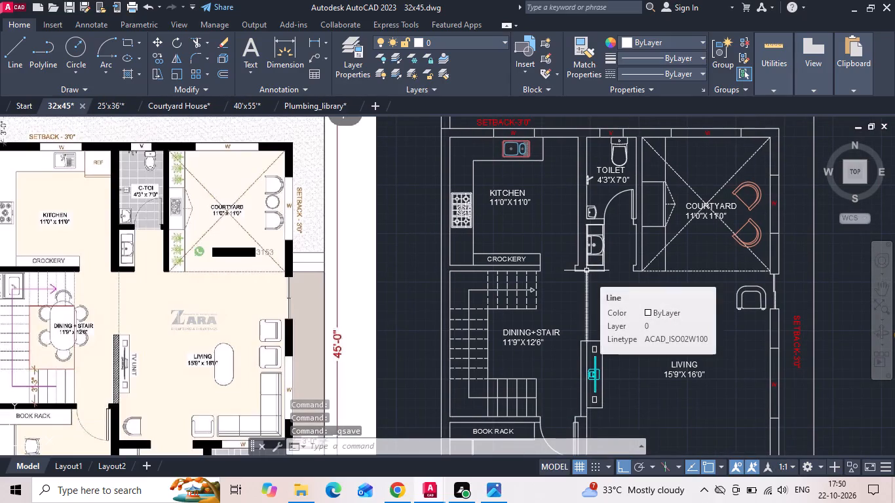
pyautogui.scroll(-1, 531, 270)
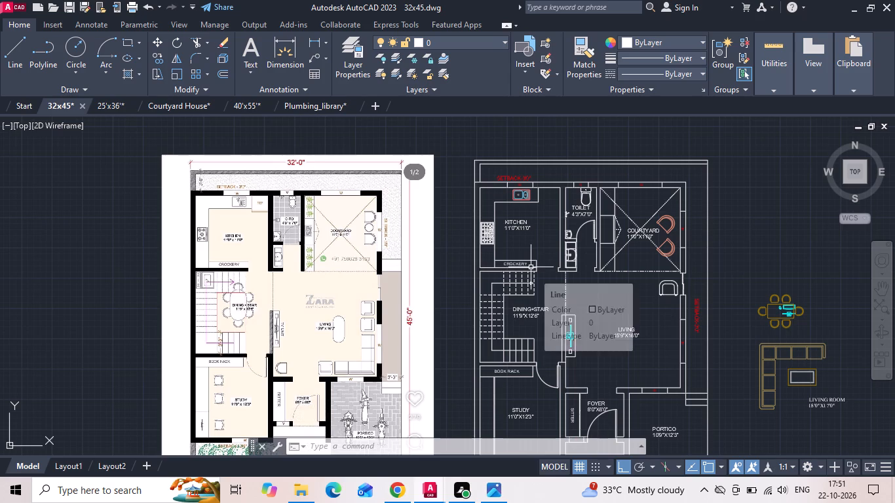
pyautogui.press('s')
pyautogui.hotkey('ctrl', 's')
pyautogui.hotkey('ctrl', 's')
pyautogui.hotkey('ctrl', 's')
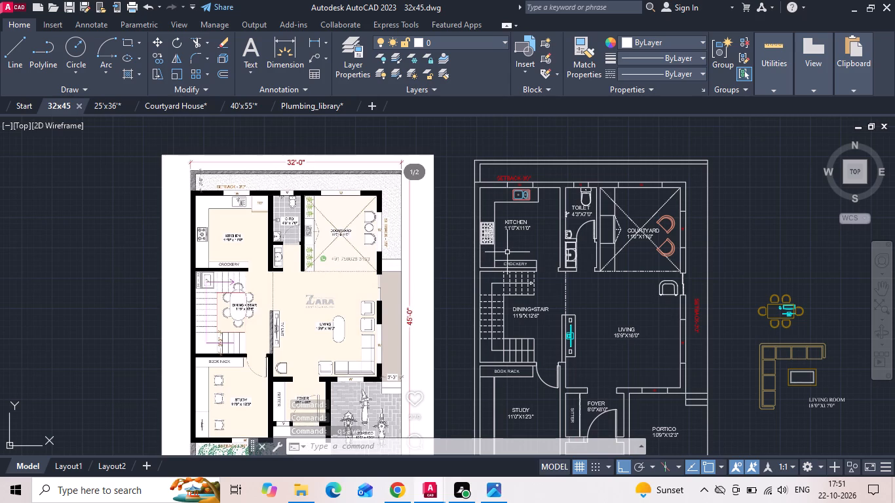
# Insert the 36 in refrigerator top-view block from DesignCenter's Kitchens.dwg blocks, placing it freehand beside the study's outer wall.
pyautogui.write('dc')
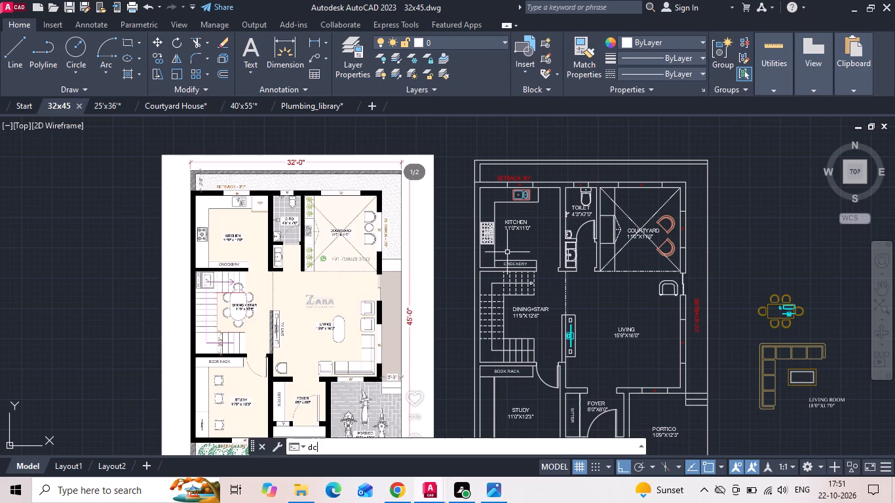
pyautogui.press('space')
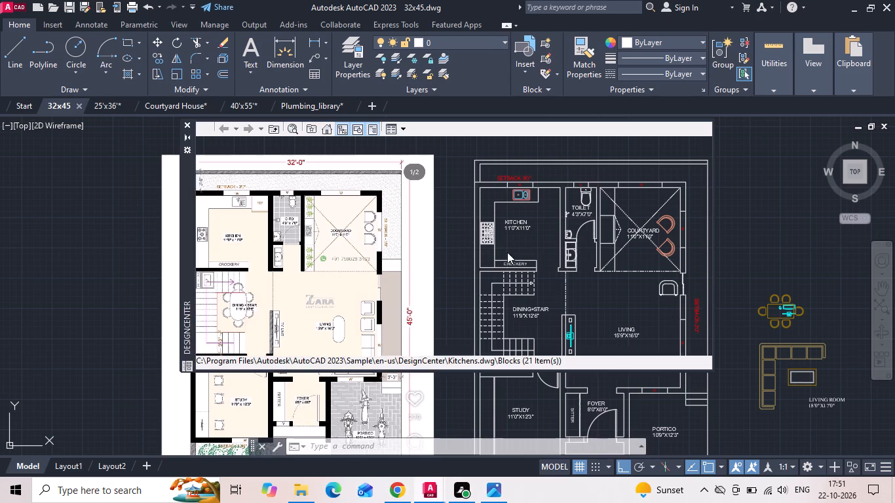
pyautogui.scroll(-1, 507, 252)
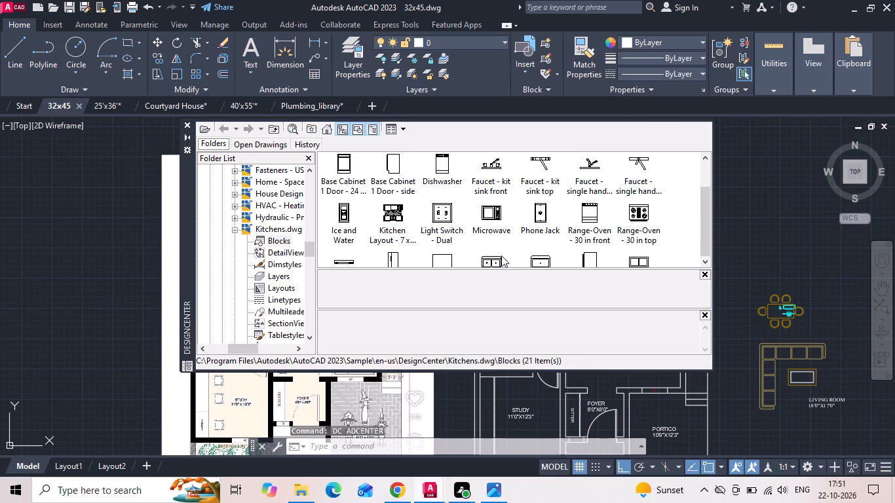
pyautogui.moveTo(439, 231); pyautogui.dragTo(461, 409)
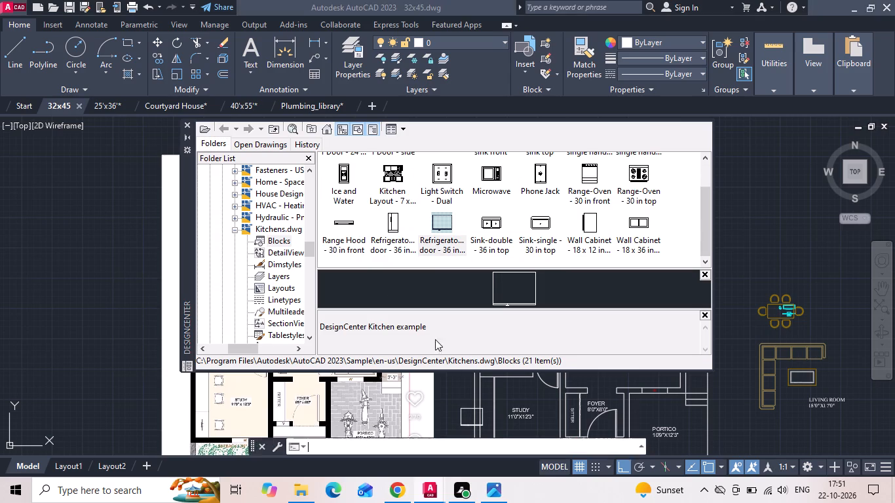
pyautogui.click(186, 126)
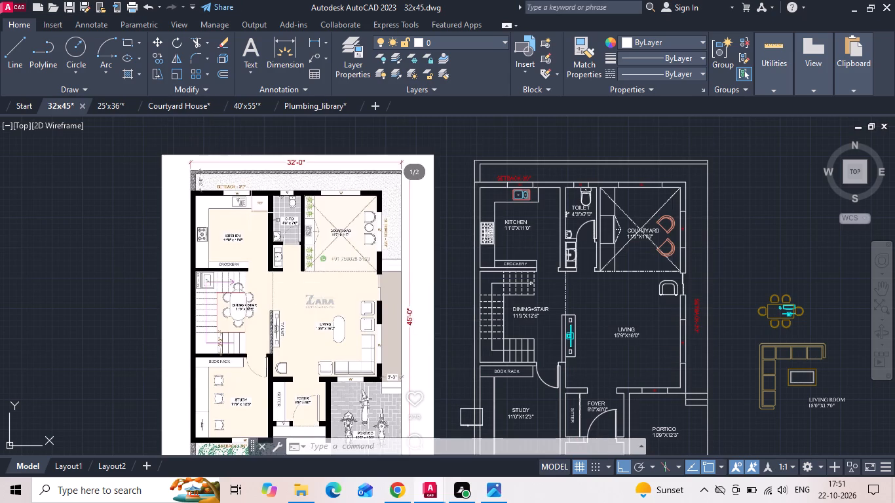
# Move the refrigerator by its upper-right corner onto the kitchen's inner upper-right corner, beside the sink counter.
pyautogui.click(465, 409)
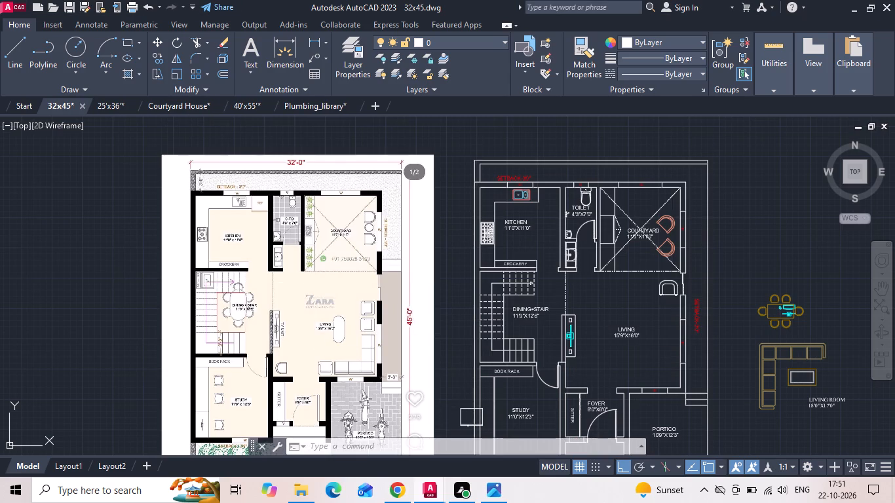
pyautogui.rightClick(465, 409)
pyautogui.click(512, 171)
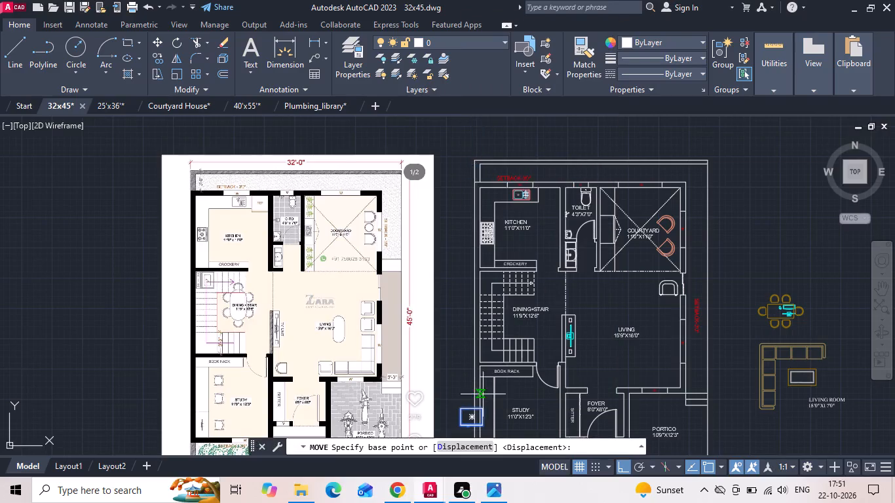
pyautogui.scroll(4, 478, 434)
pyautogui.click(461, 326)
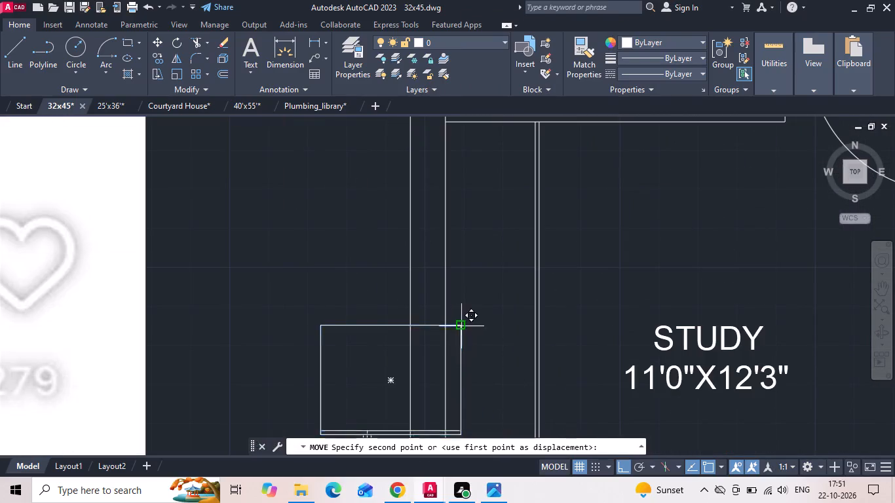
pyautogui.scroll(-5, 467, 365)
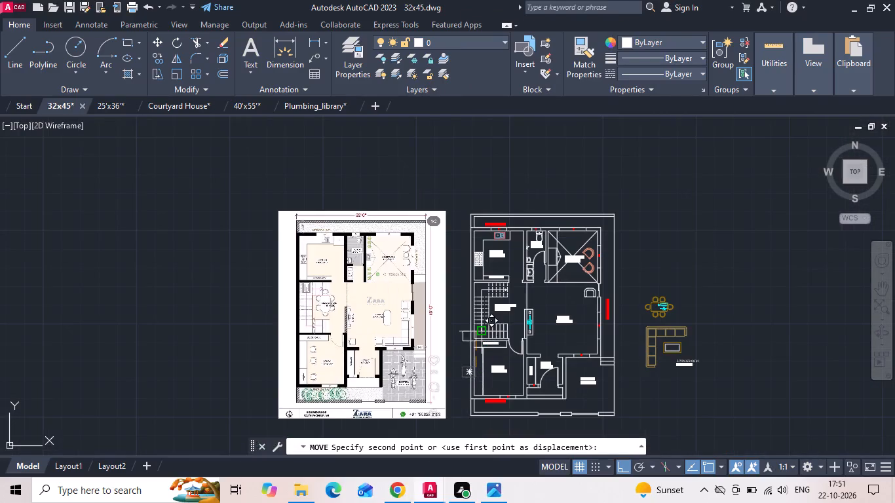
pyautogui.moveTo(497, 297); pyautogui.dragTo(504, 333, button='middle')
pyautogui.scroll(1, 511, 251)
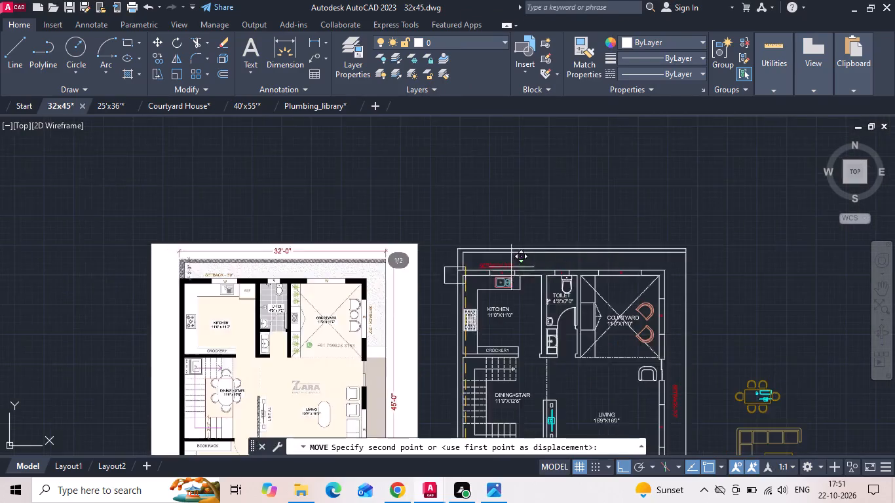
pyautogui.scroll(3, 536, 294)
pyautogui.scroll(1, 546, 239)
pyautogui.click(546, 239)
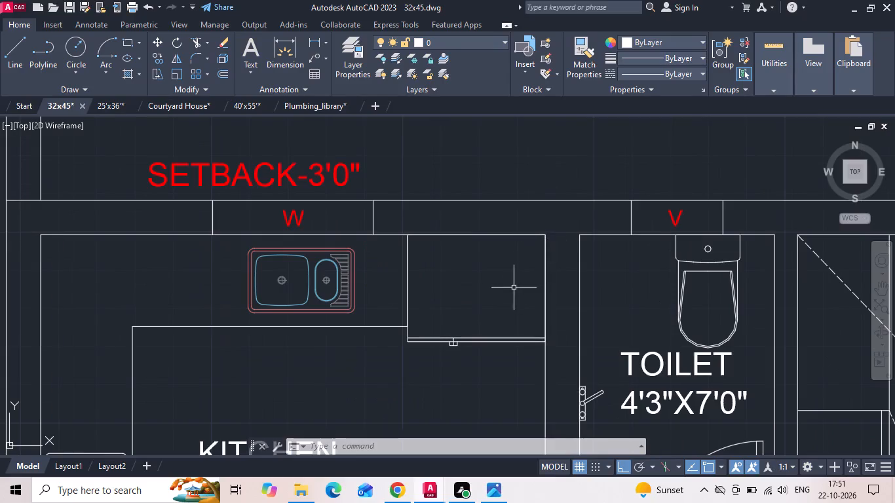
# Rotate the upper courtyard chair by 45° about the middle of its front edge.
pyautogui.scroll(-4, 514, 275)
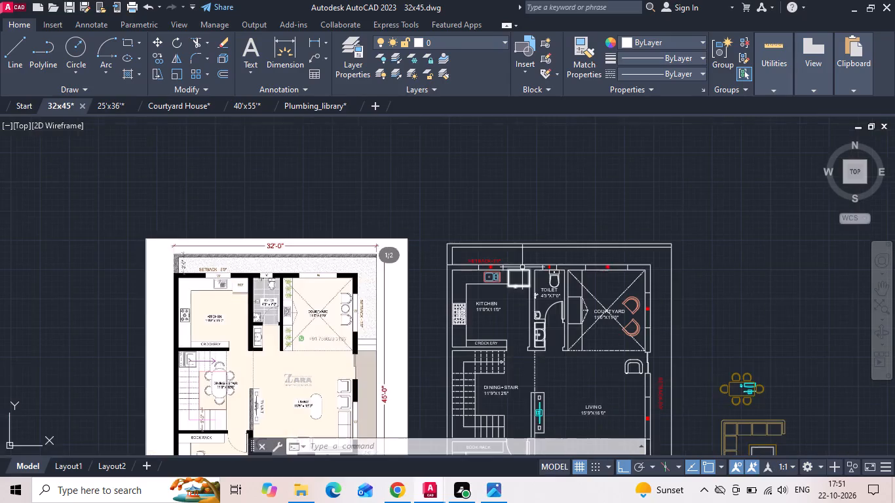
pyautogui.moveTo(528, 329); pyautogui.dragTo(508, 280, button='middle')
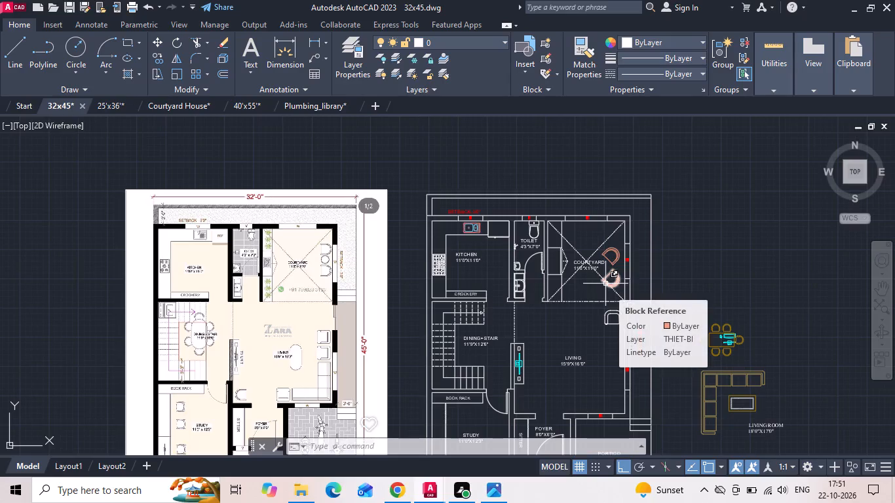
pyautogui.scroll(3, 610, 272)
pyautogui.click(615, 221)
pyautogui.rightClick(615, 220)
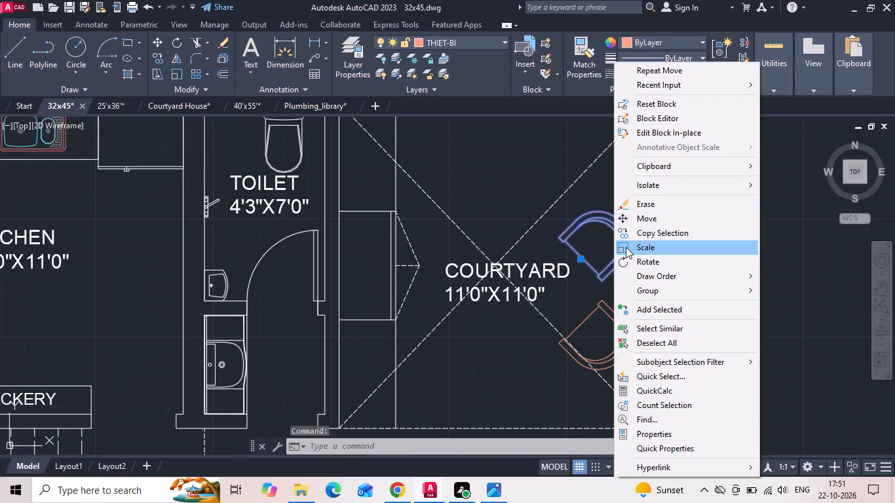
pyautogui.click(636, 257)
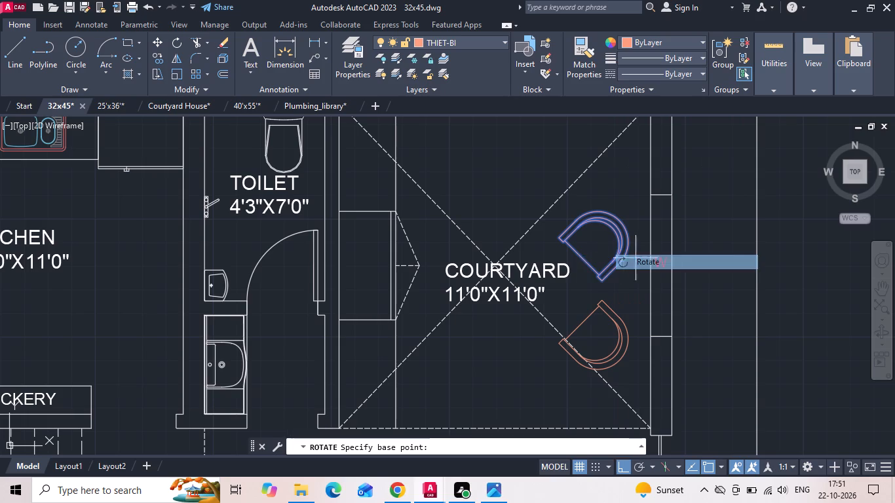
pyautogui.click(584, 256)
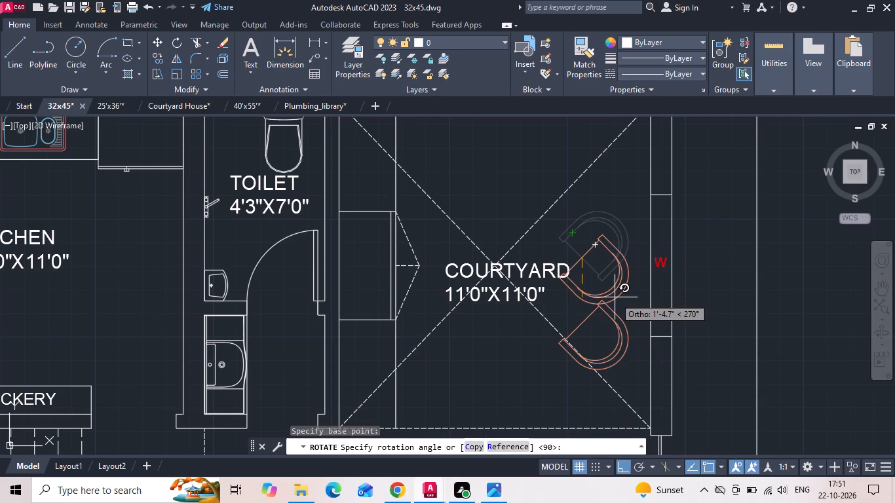
pyautogui.write('45')
pyautogui.press('Return')
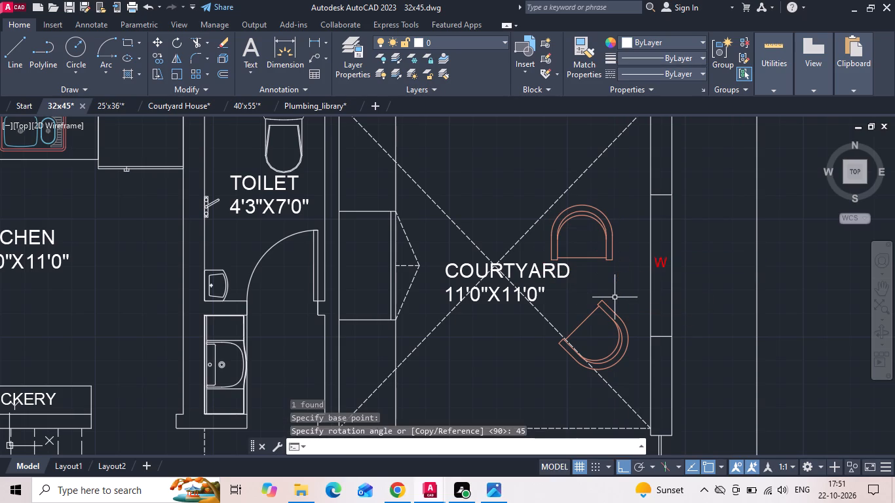
# Delete the lower, angled chair in the courtyard.
pyautogui.click(626, 299)
pyautogui.click(611, 322)
pyautogui.press('Delete')
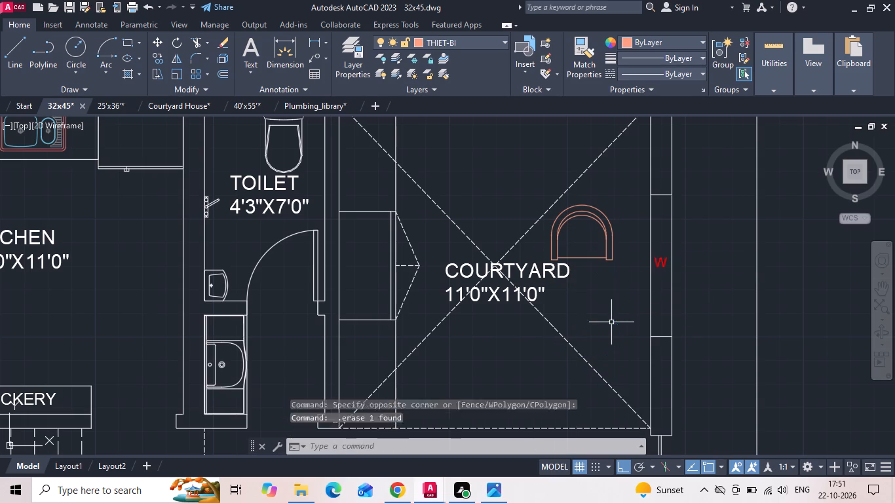
# Rotate the remaining courtyard chair with the rotation direction at 270° so its curved back faces the window wall.
pyautogui.moveTo(630, 251); pyautogui.dragTo(634, 234)
pyautogui.click(599, 215)
pyautogui.rightClick(599, 215)
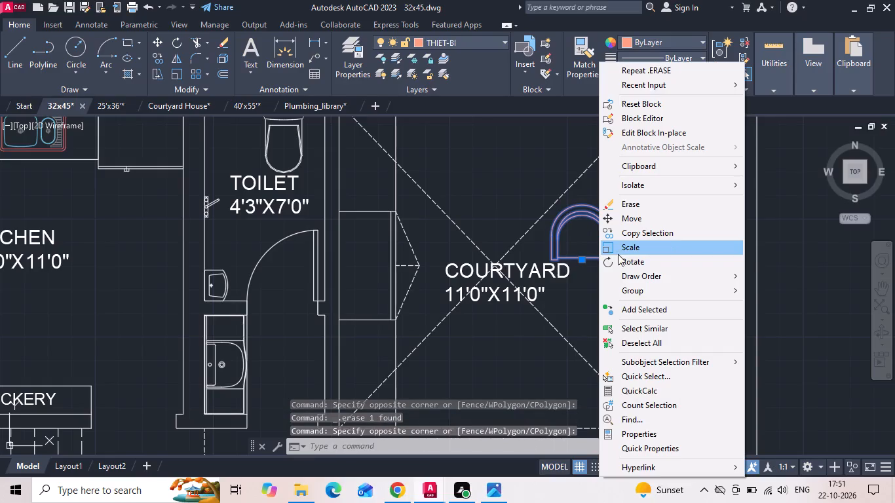
pyautogui.click(623, 261)
pyautogui.moveTo(603, 234); pyautogui.dragTo(598, 242)
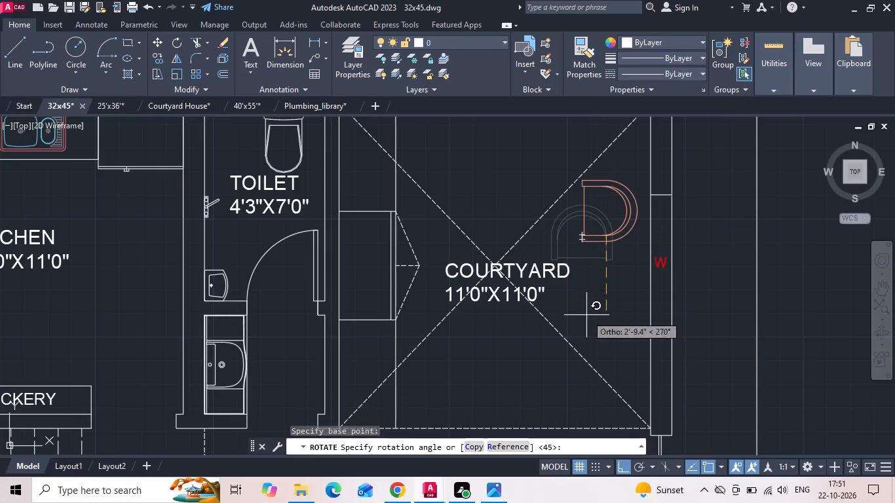
pyautogui.click(586, 315)
pyautogui.scroll(-3, 635, 269)
pyautogui.scroll(2, 636, 270)
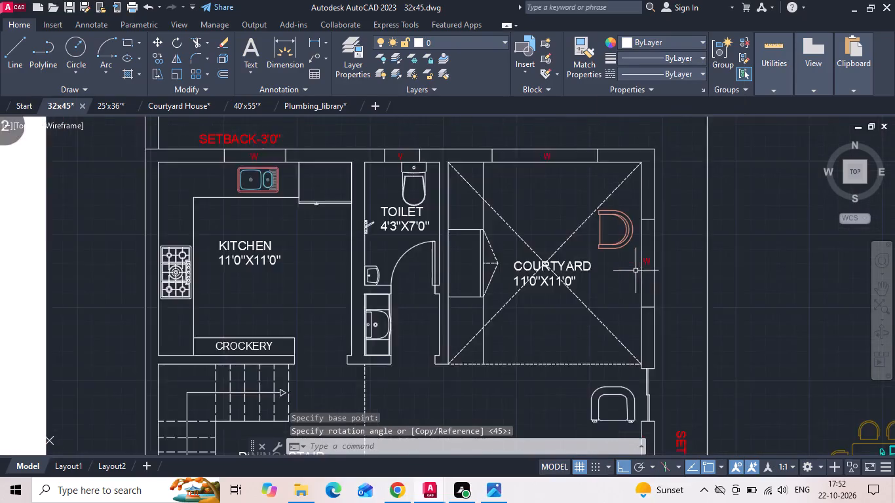
# Copy the courtyard chair straight down, leaving room for a small table between the two chairs.
pyautogui.scroll(1, 636, 270)
pyautogui.click(620, 257)
pyautogui.click(603, 224)
pyautogui.rightClick(603, 224)
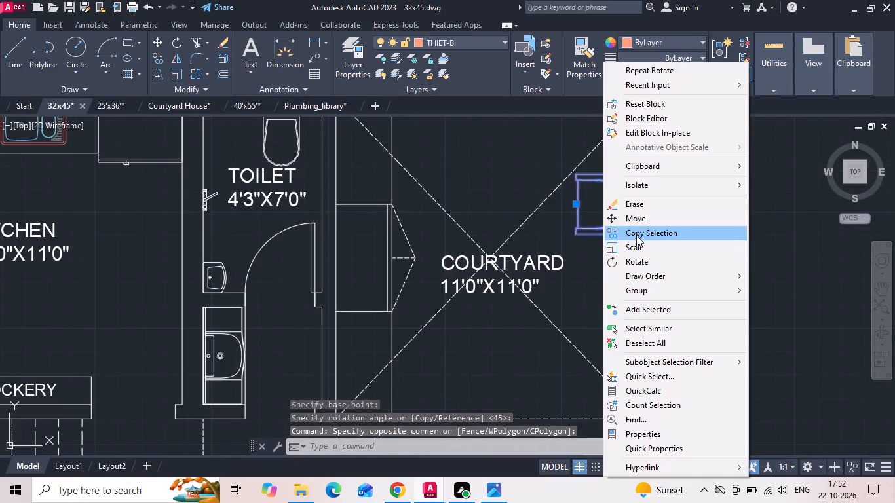
pyautogui.click(633, 238)
pyautogui.moveTo(596, 234); pyautogui.dragTo(601, 263)
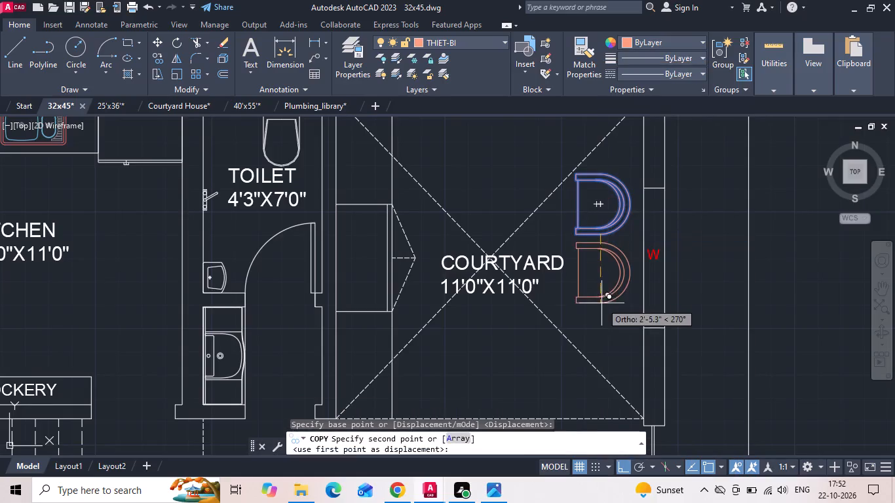
pyautogui.click(596, 332)
pyautogui.press('Escape')
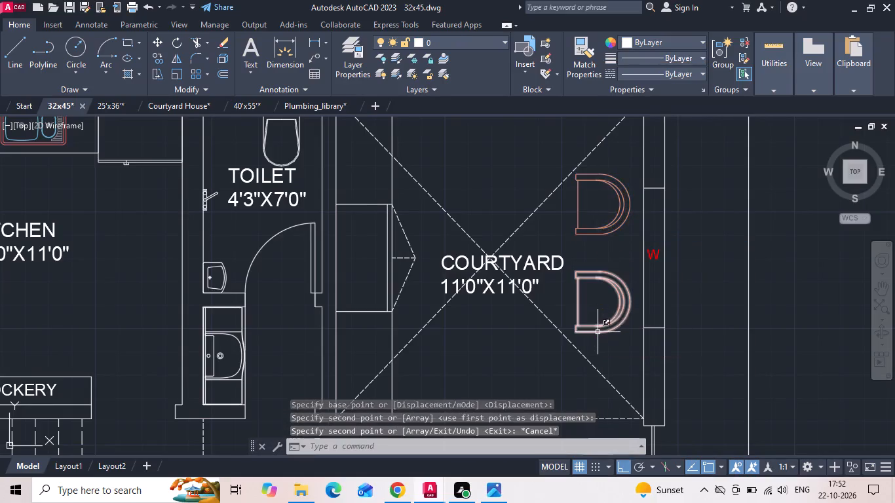
pyautogui.scroll(-2, 615, 268)
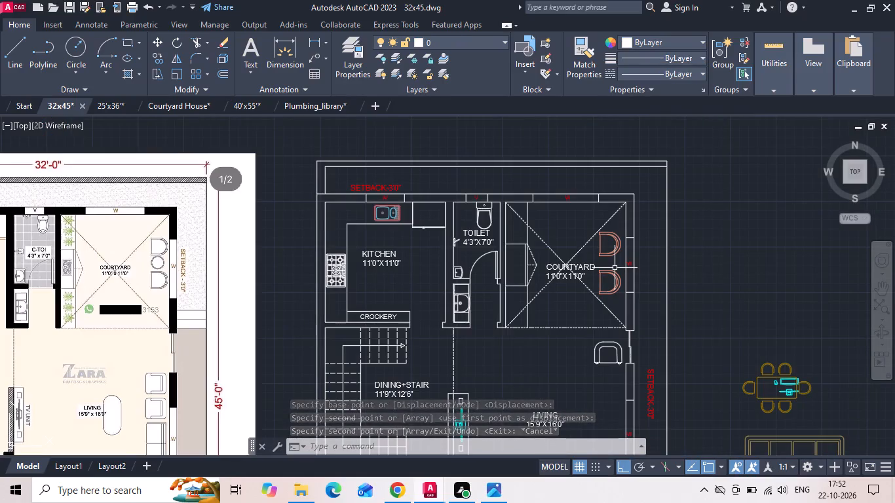
# Move both courtyard chairs horizontally about 4 in closer to the window wall.
pyautogui.scroll(2, 615, 272)
pyautogui.moveTo(600, 213); pyautogui.dragTo(595, 250)
pyautogui.click(584, 297)
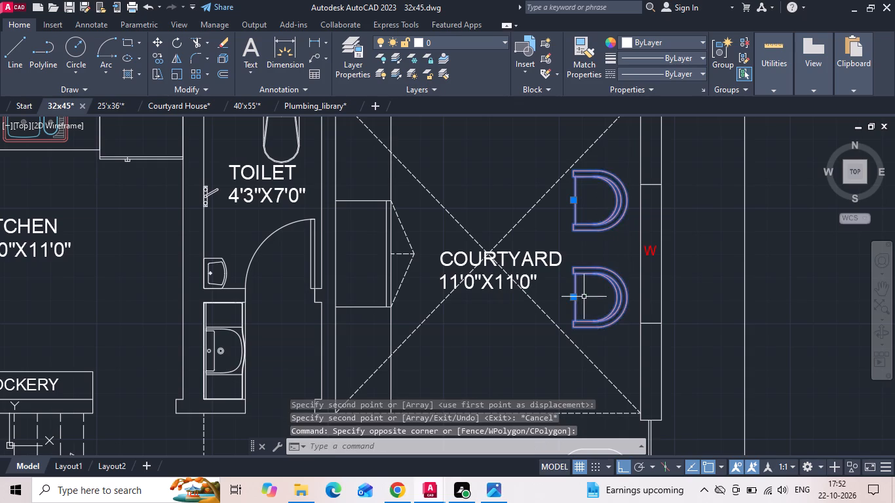
pyautogui.rightClick(584, 297)
pyautogui.click(601, 260)
pyautogui.click(763, 255)
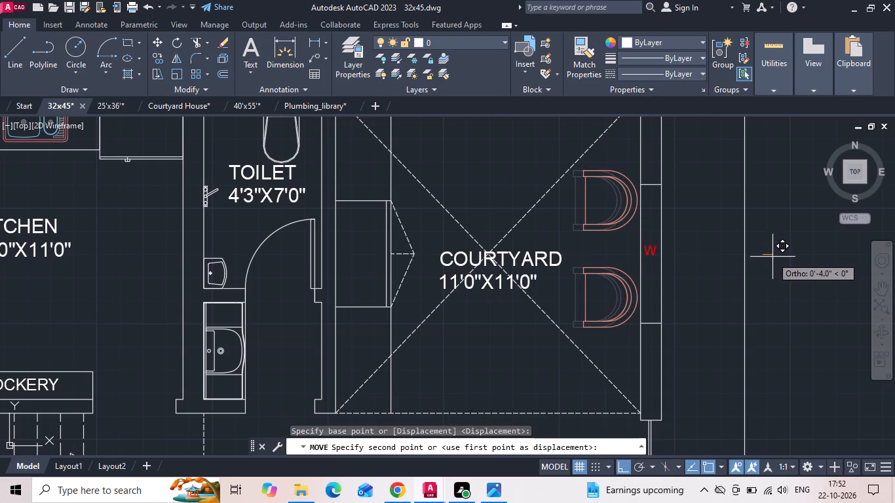
pyautogui.click(772, 257)
# Move both courtyard chairs straight down about 1.4 in along the window wall.
pyautogui.moveTo(615, 203); pyautogui.dragTo(615, 216)
pyautogui.click(607, 276)
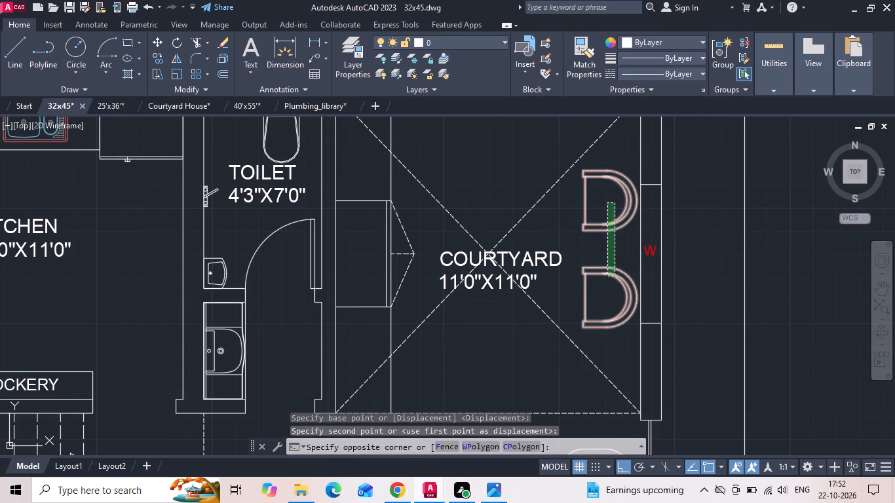
pyautogui.rightClick(607, 276)
pyautogui.click(635, 257)
pyautogui.click(626, 353)
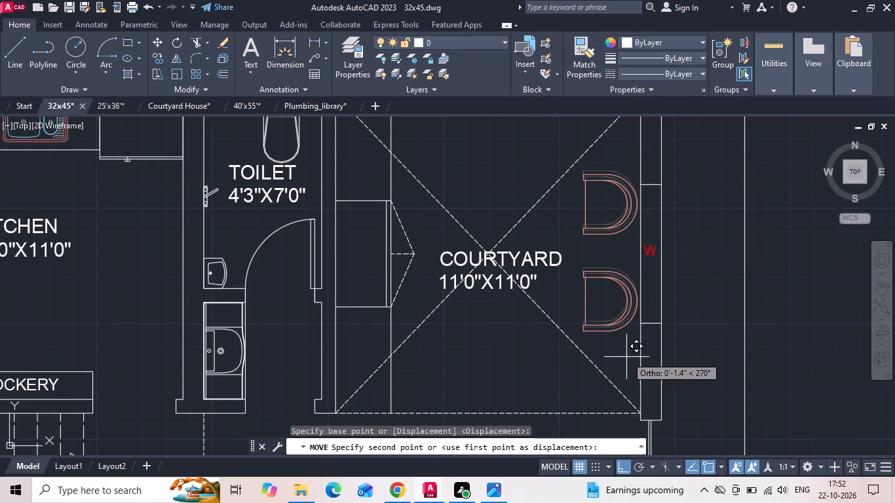
pyautogui.click(626, 358)
# Save the 32x45 drawing.
pyautogui.hotkey('ctrl', 's')
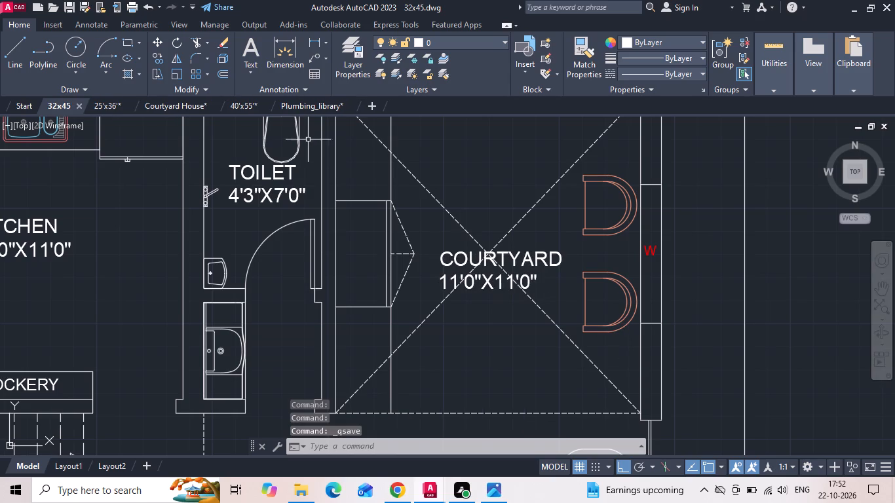
# Copy the three-circle round table from the open terrace in 25'x36' and paste it between the courtyard chairs in 32x45.
pyautogui.click(106, 109)
pyautogui.scroll(2, 390, 263)
pyautogui.scroll(4, 517, 278)
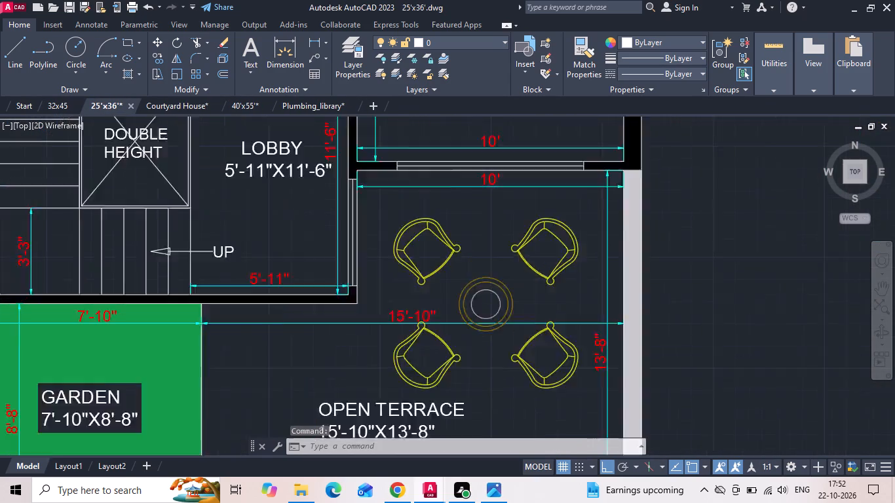
pyautogui.moveTo(507, 268); pyautogui.dragTo(497, 286)
pyautogui.click(467, 302)
pyautogui.hotkey('ctrl', 'c')
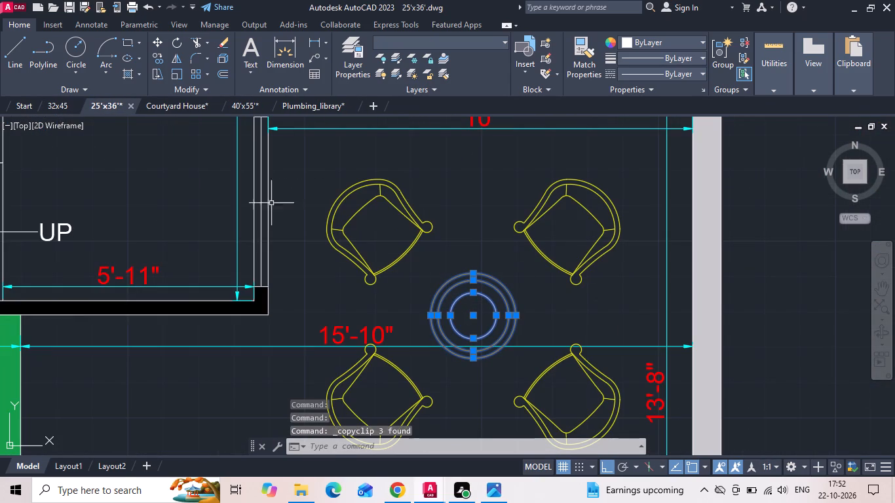
pyautogui.click(54, 105)
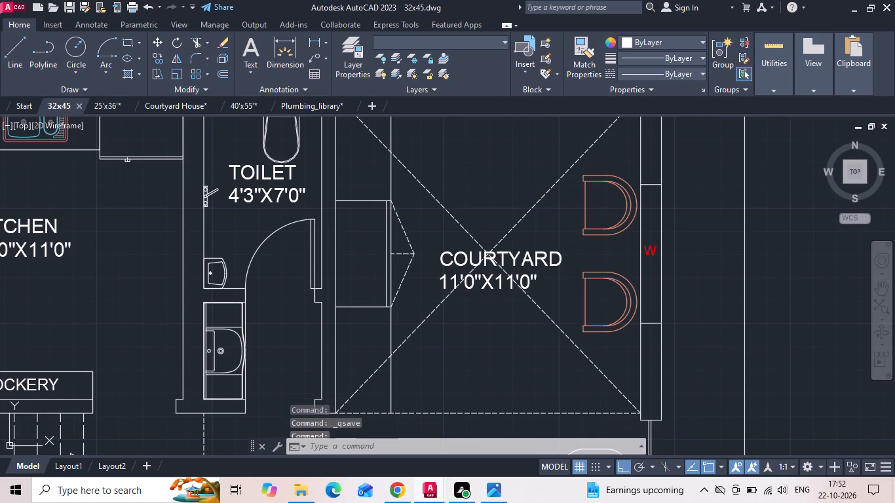
pyautogui.hotkey('ctrl', 'v')
pyautogui.scroll(1, 582, 280)
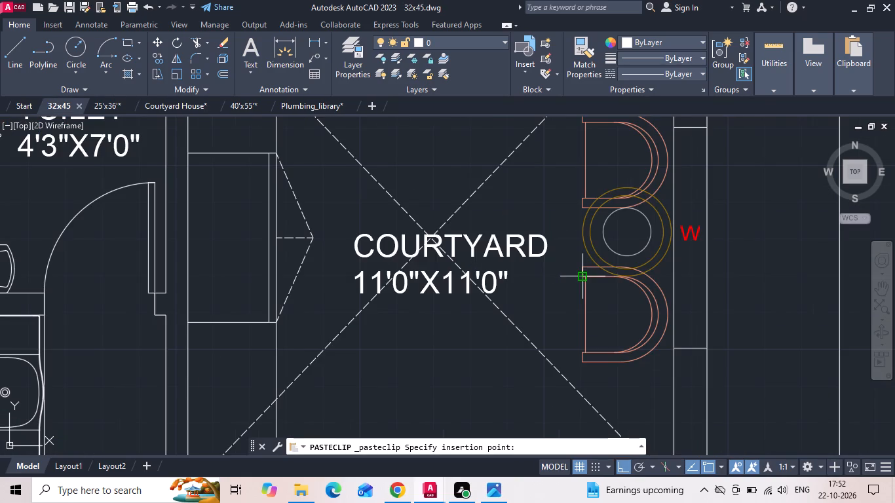
pyautogui.click(573, 281)
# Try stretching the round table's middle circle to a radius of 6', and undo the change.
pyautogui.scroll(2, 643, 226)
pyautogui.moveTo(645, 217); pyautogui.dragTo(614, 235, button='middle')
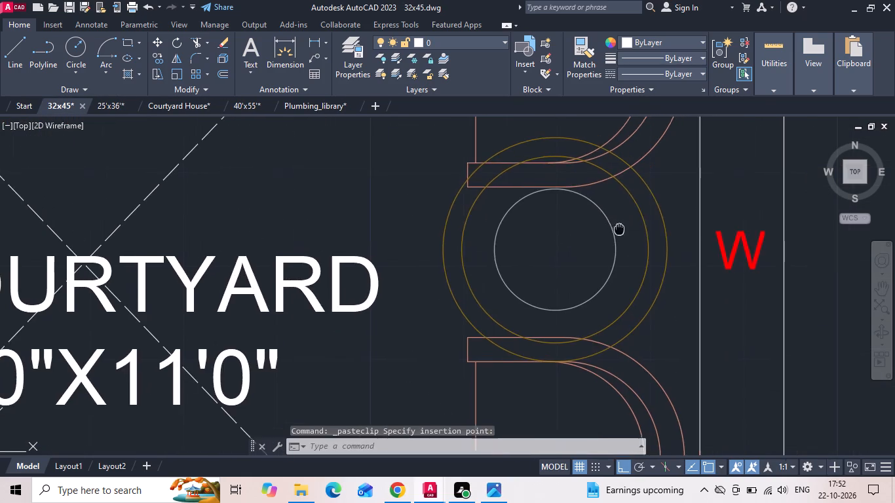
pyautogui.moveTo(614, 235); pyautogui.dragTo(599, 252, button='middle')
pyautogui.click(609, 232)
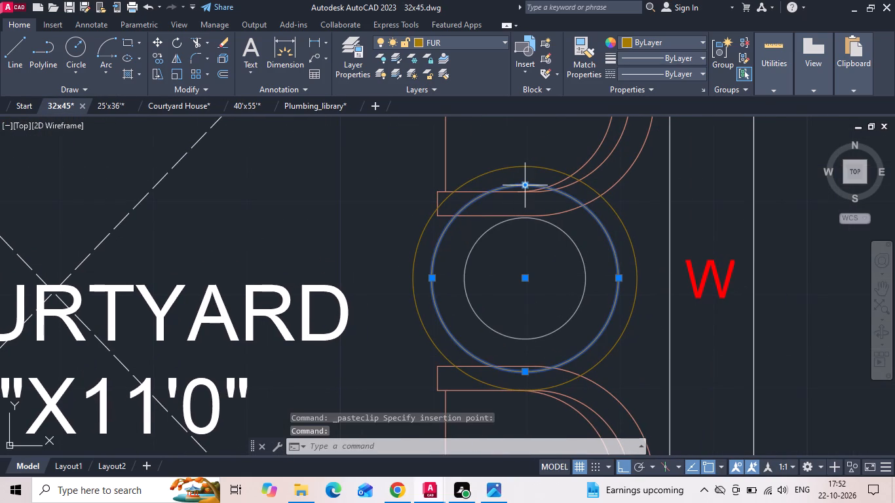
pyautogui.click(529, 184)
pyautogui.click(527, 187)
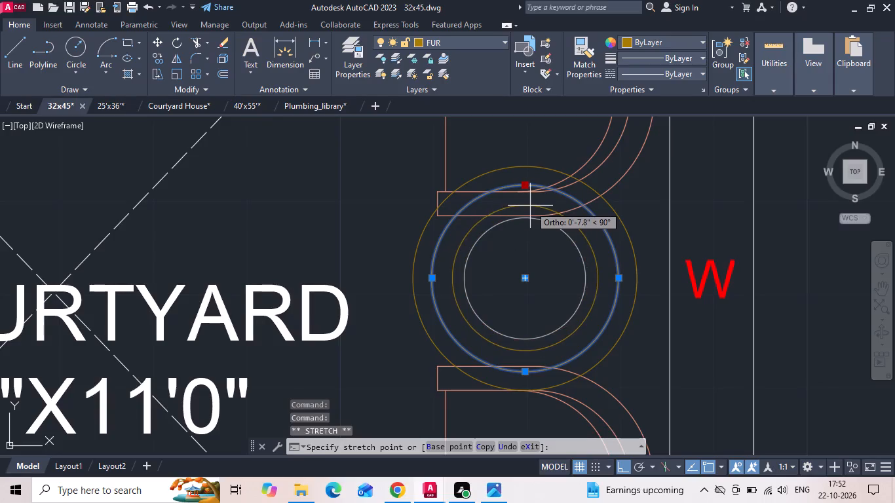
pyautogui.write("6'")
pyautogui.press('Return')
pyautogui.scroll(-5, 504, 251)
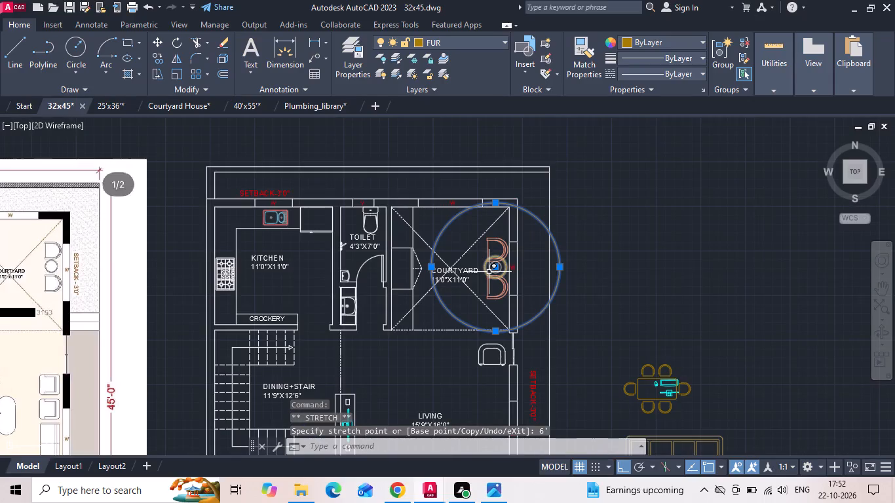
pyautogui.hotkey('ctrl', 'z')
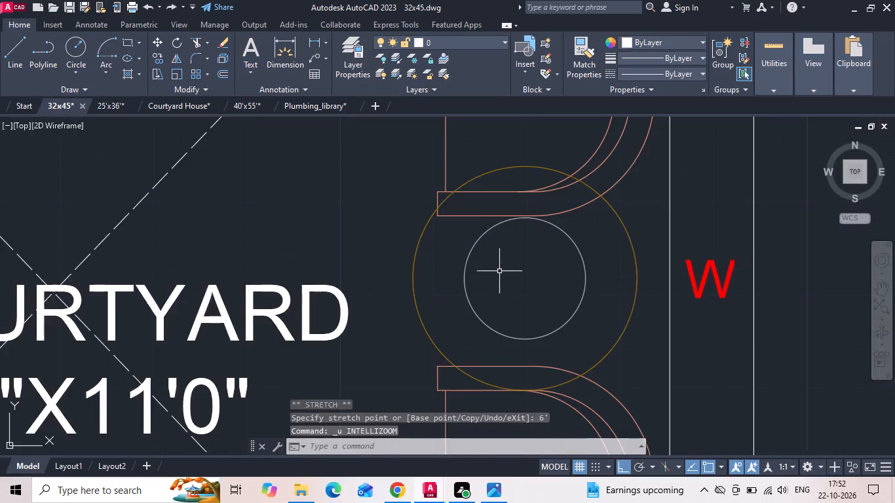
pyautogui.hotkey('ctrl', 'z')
# Set the radius of the round table's middle circle to 6".
pyautogui.scroll(1, 613, 236)
pyautogui.moveTo(614, 234); pyautogui.dragTo(596, 241)
pyautogui.click(574, 248)
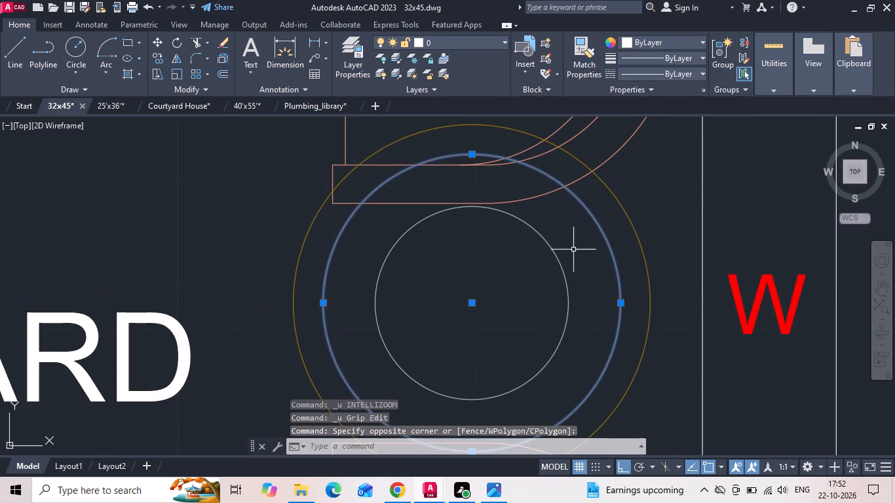
pyautogui.click(622, 303)
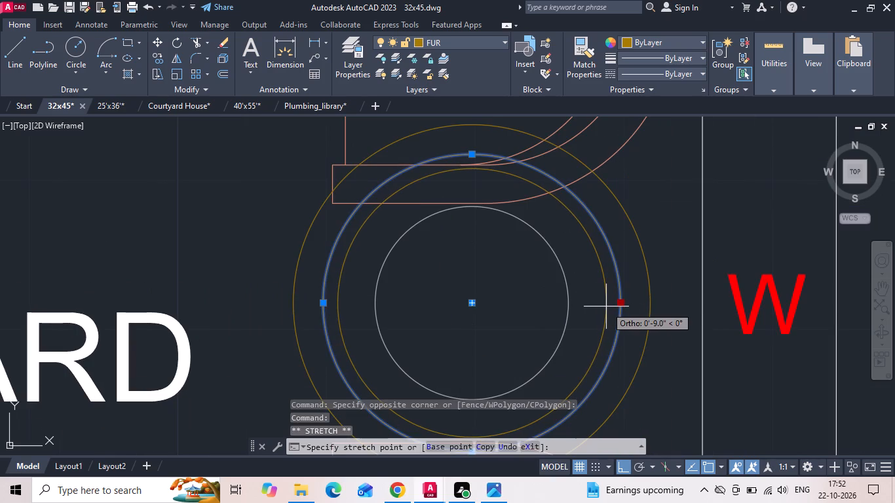
pyautogui.press('6')
pyautogui.hotkey('shift', '"')
pyautogui.press('Return')
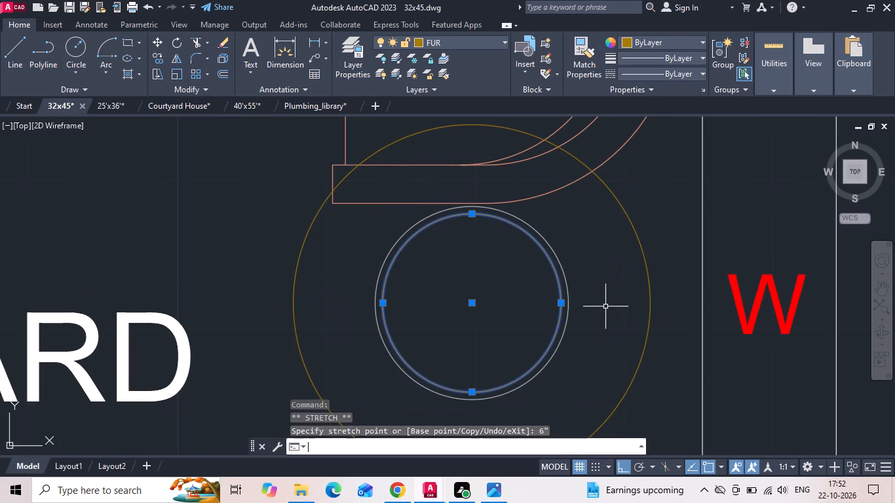
pyautogui.press('Escape')
# Set the radius of the round table's outermost circle to 6".
pyautogui.click(642, 255)
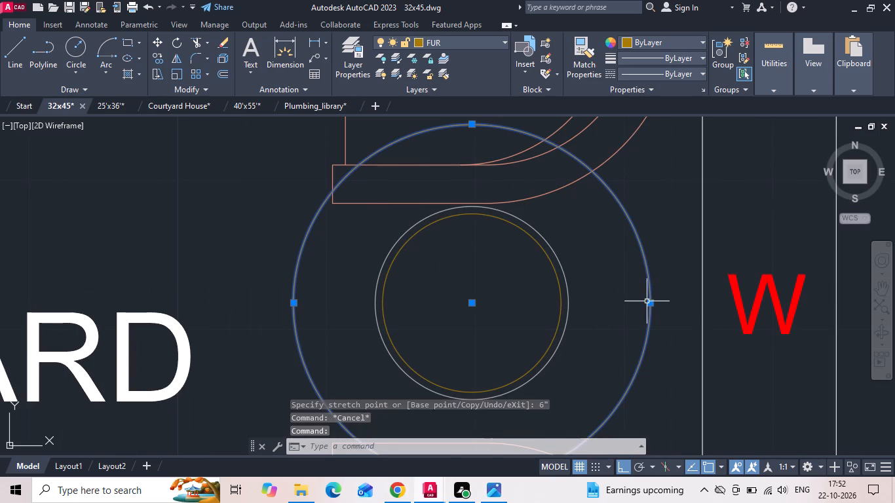
pyautogui.click(649, 304)
pyautogui.press('6')
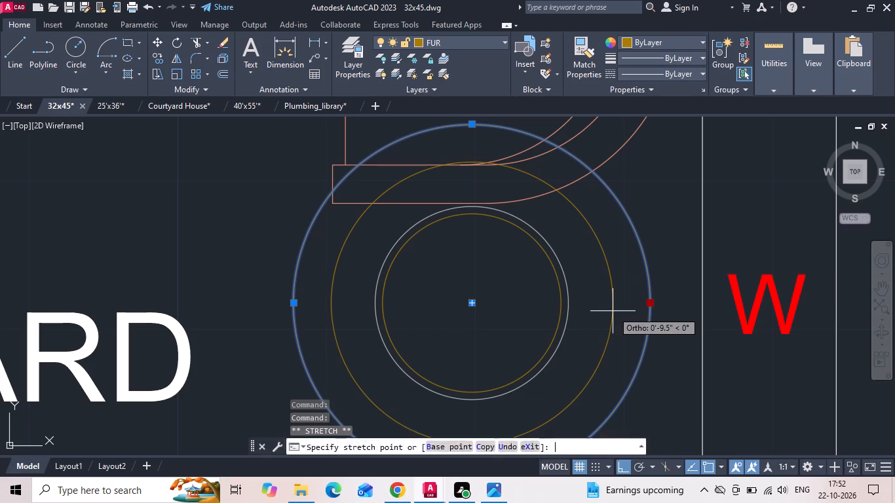
pyautogui.hotkey('shift', '"')
pyautogui.press('Return')
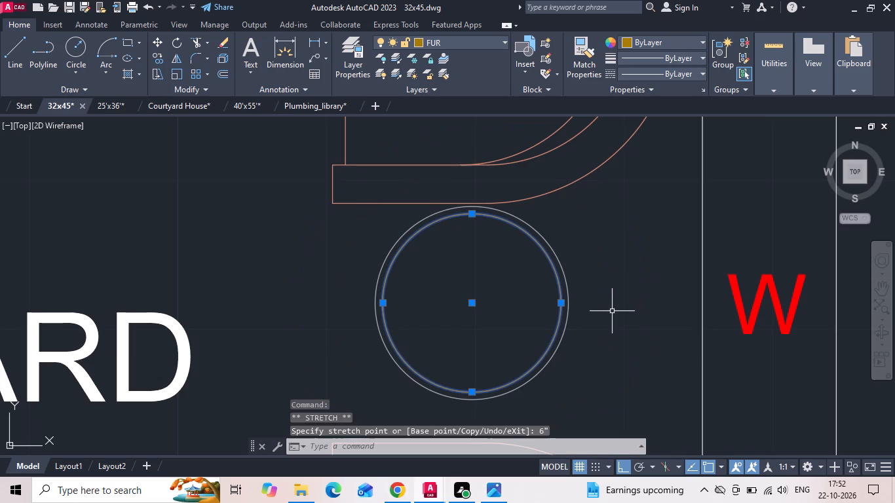
pyautogui.press('Escape')
# Reduce one of the table's two overlapping 6" circles to a radius of 2".
pyautogui.click(562, 300)
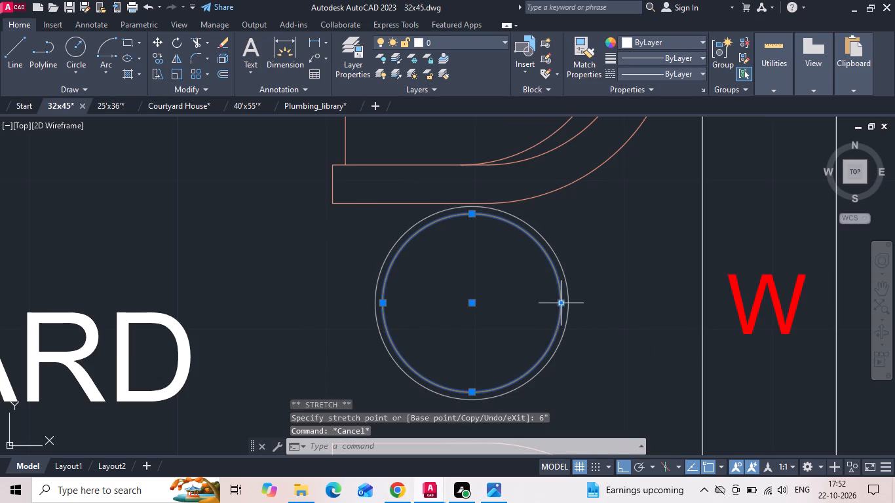
pyautogui.click(562, 305)
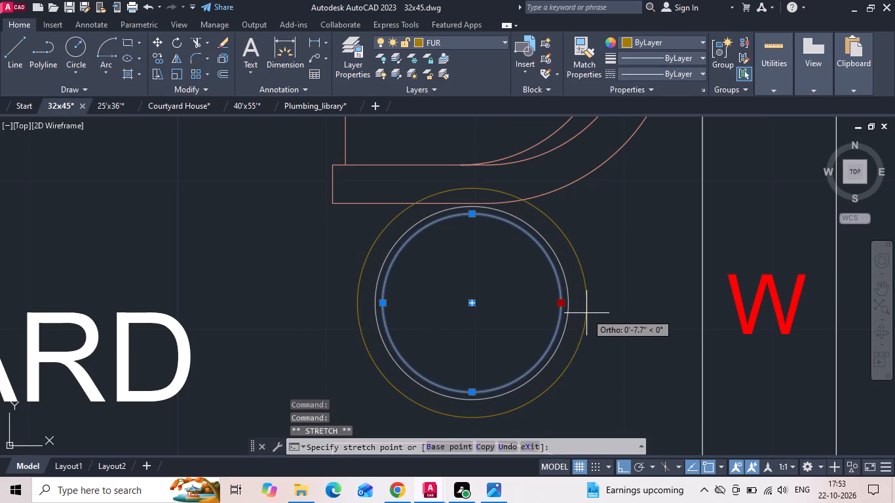
pyautogui.press('2')
pyautogui.hotkey('shift', '"')
pyautogui.press('Return')
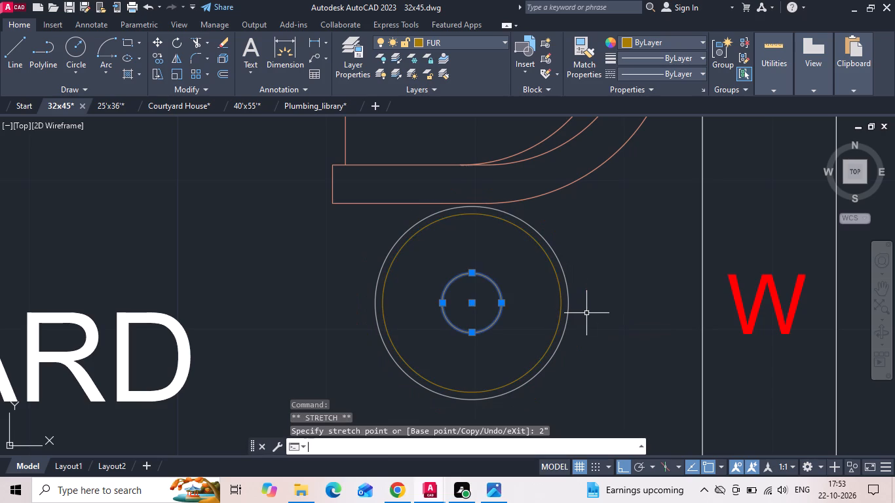
pyautogui.press('Escape')
# Move all three table circles straight down to centre the table in the gap between the courtyard chairs.
pyautogui.scroll(-2, 560, 274)
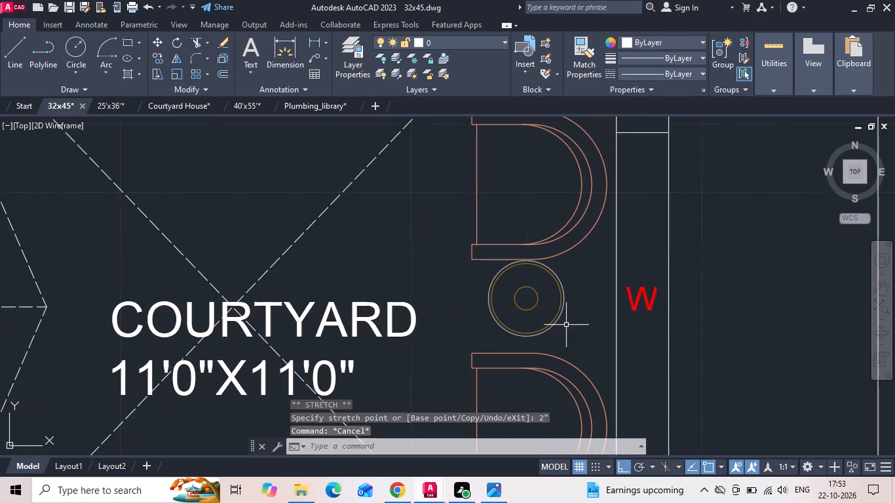
pyautogui.moveTo(578, 305); pyautogui.dragTo(563, 306)
pyautogui.click(522, 306)
pyautogui.rightClick(522, 304)
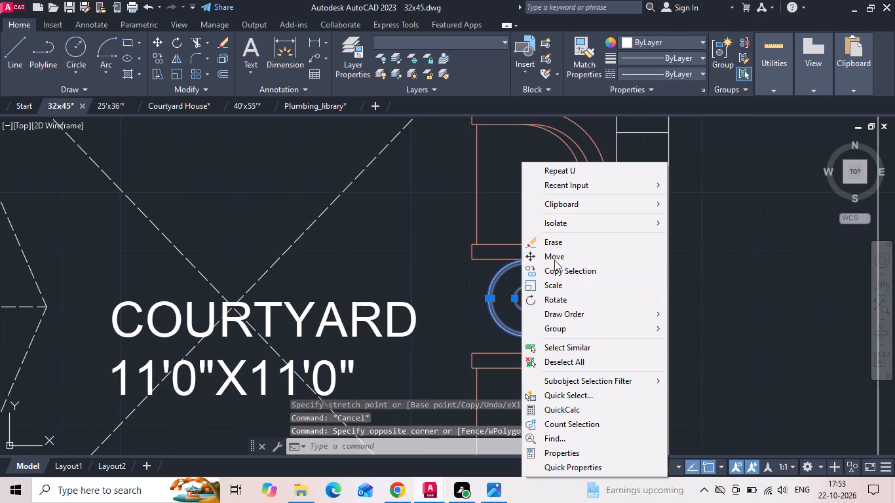
pyautogui.click(555, 258)
pyautogui.click(763, 297)
pyautogui.click(763, 307)
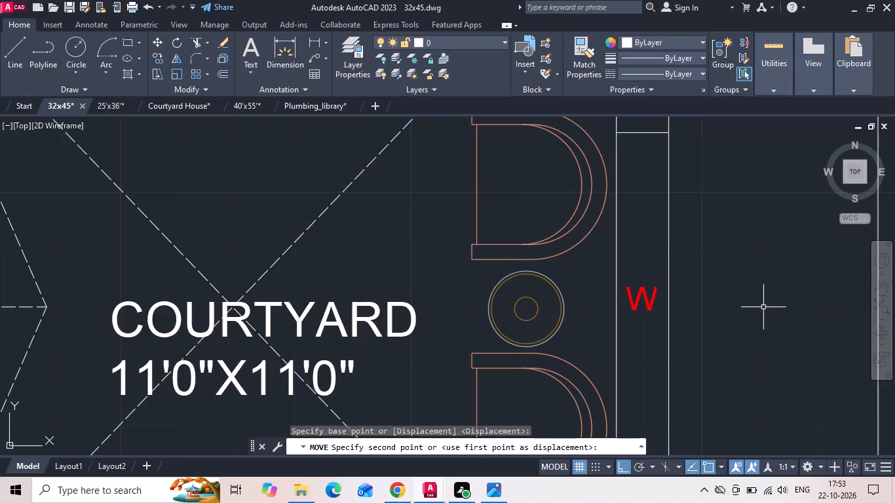
# Save the drawing.
pyautogui.hotkey('ctrl', 's')
# Move the three round table circles slightly straight up between the two courtyard chairs.
pyautogui.moveTo(565, 295); pyautogui.dragTo(558, 297)
pyautogui.click(514, 315)
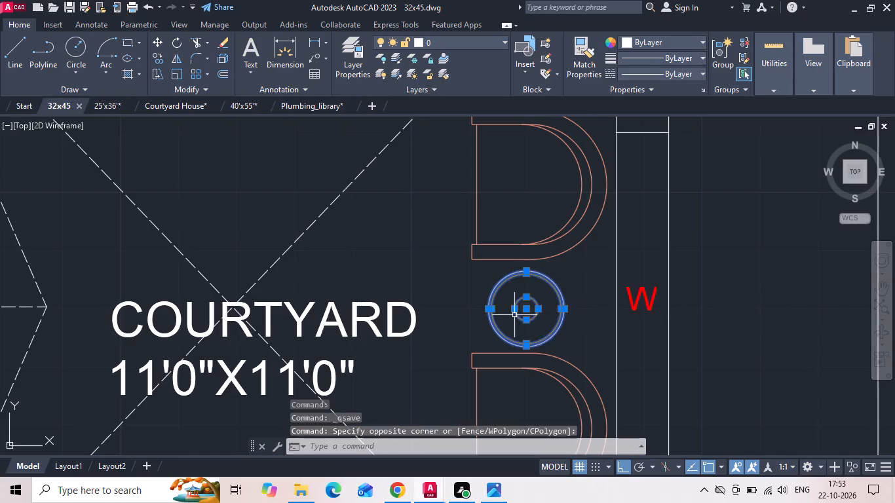
pyautogui.rightClick(514, 314)
pyautogui.click(542, 258)
pyautogui.scroll(1, 575, 318)
pyautogui.click(613, 307)
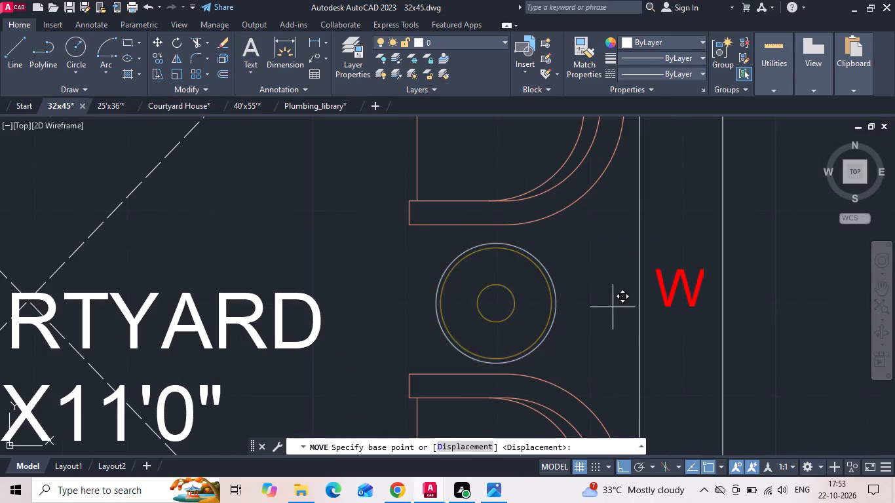
pyautogui.click(613, 303)
# Copy the lower courtyard chair straight down into the corner of the living room beside the portico-side wall.
pyautogui.scroll(-4, 574, 314)
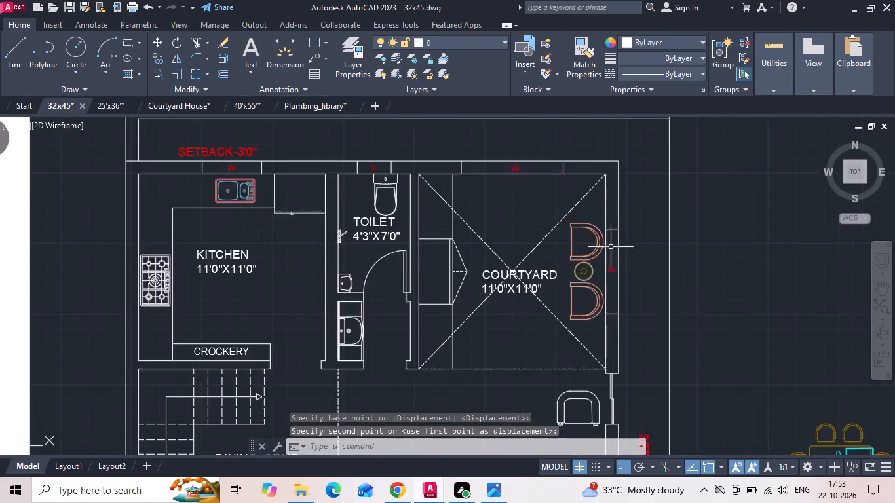
pyautogui.scroll(-1, 610, 248)
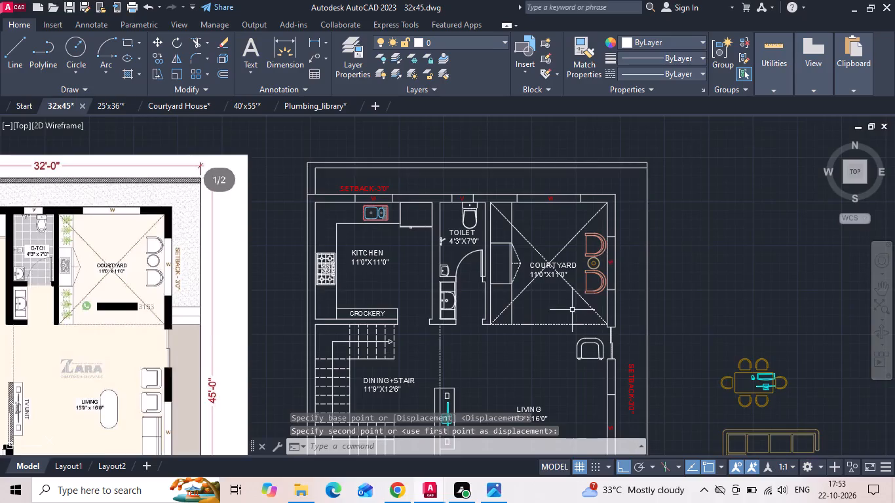
pyautogui.moveTo(569, 303); pyautogui.dragTo(575, 257, button='middle')
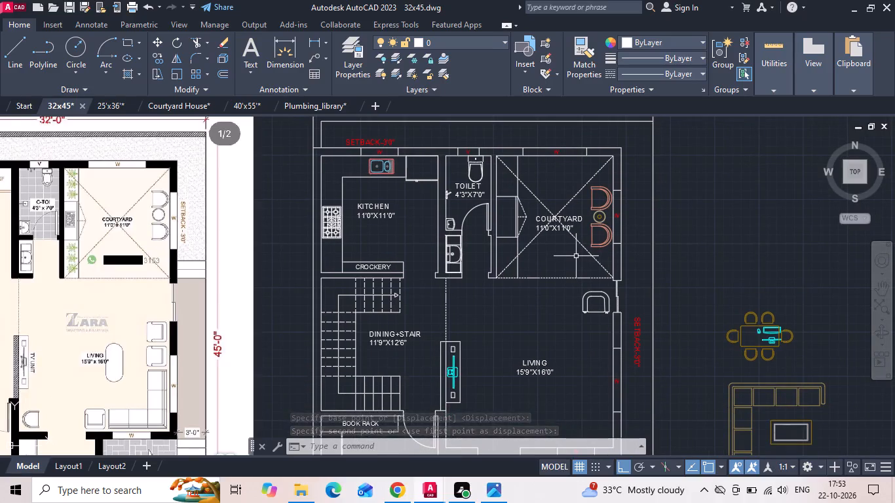
pyautogui.moveTo(527, 289); pyautogui.dragTo(527, 240, button='middle')
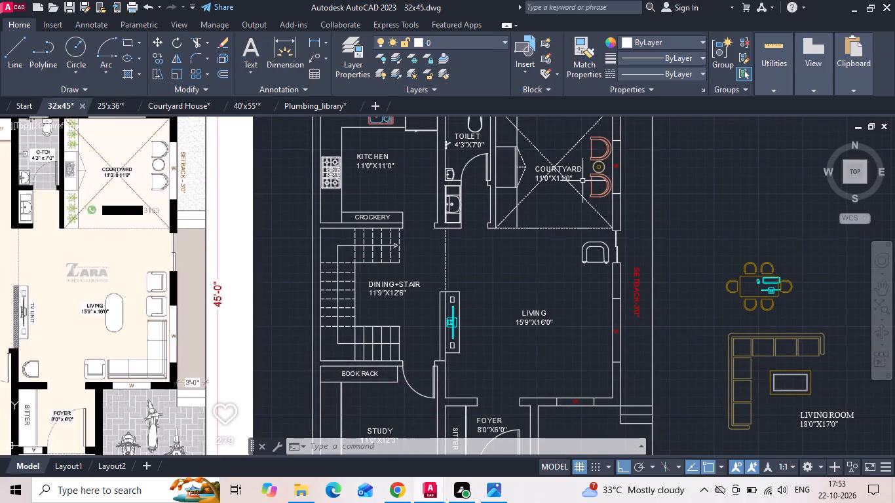
pyautogui.click(604, 195)
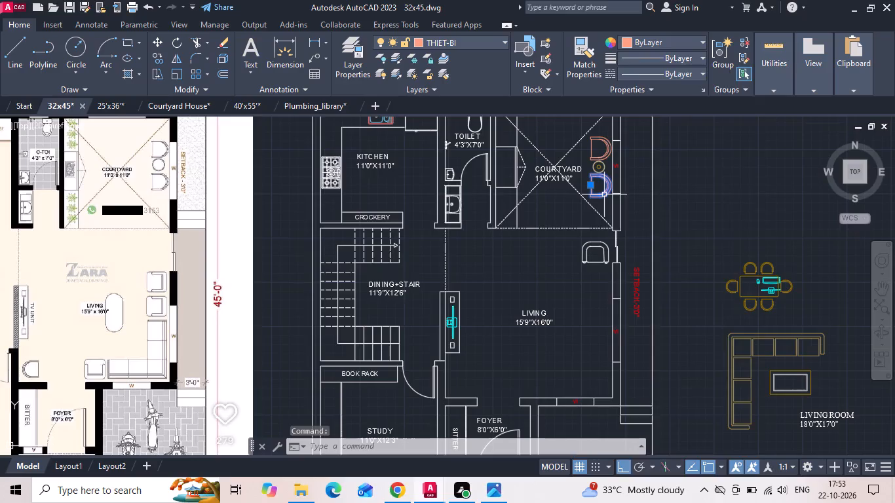
pyautogui.rightClick(605, 195)
pyautogui.click(624, 234)
pyautogui.moveTo(598, 198); pyautogui.dragTo(596, 227)
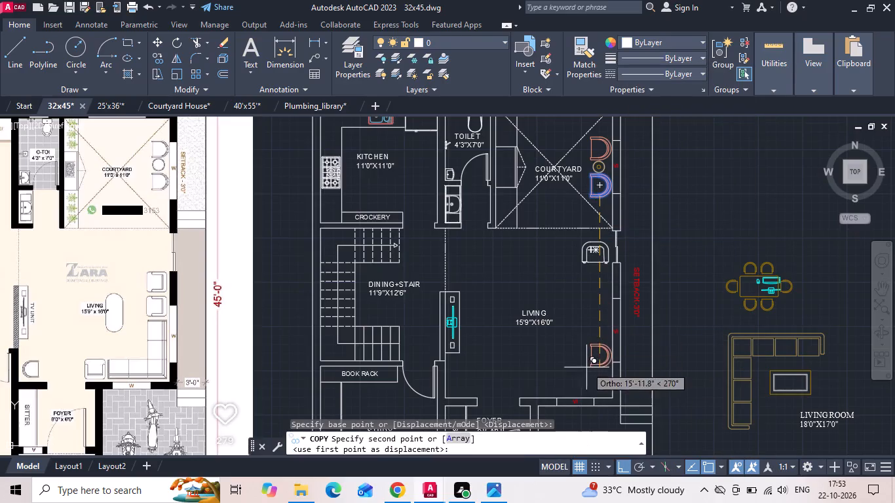
pyautogui.click(586, 388)
pyautogui.press('Escape')
# Mirror the copied chair across a vertical line through the living room to the TV unit side, erasing the source chair.
pyautogui.click(599, 368)
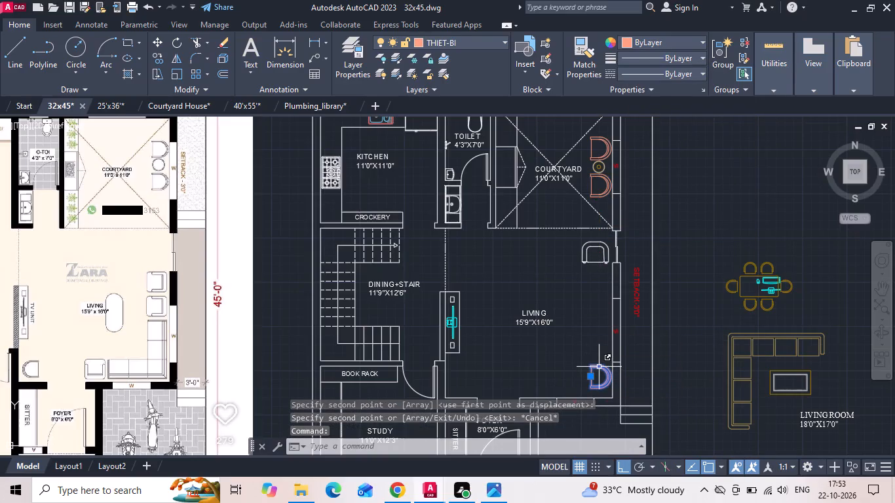
pyautogui.write('mi')
pyautogui.press('space')
pyautogui.moveTo(524, 358); pyautogui.dragTo(524, 376)
pyautogui.click(521, 382)
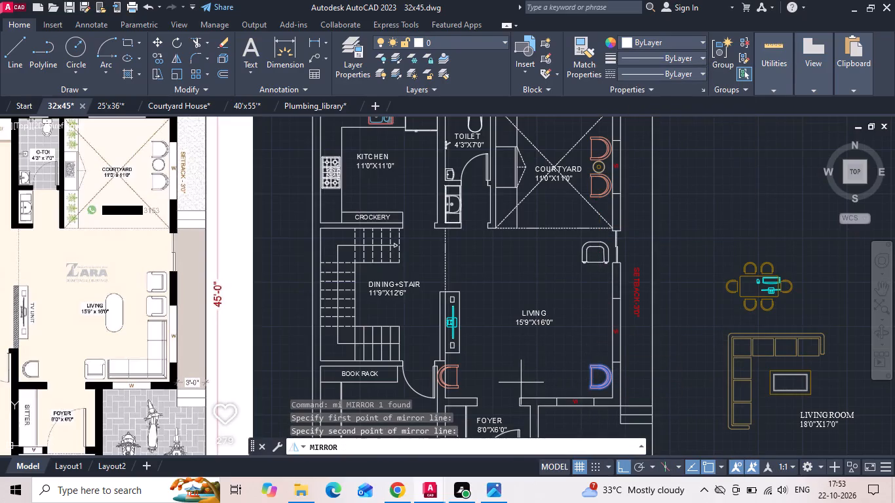
pyautogui.write('y')
pyautogui.press('space')
# Move the mirrored chair horizontally clear of the study wall, and slightly down into the space below the TV unit.
pyautogui.moveTo(523, 379); pyautogui.dragTo(551, 335, button='middle')
pyautogui.scroll(1, 470, 354)
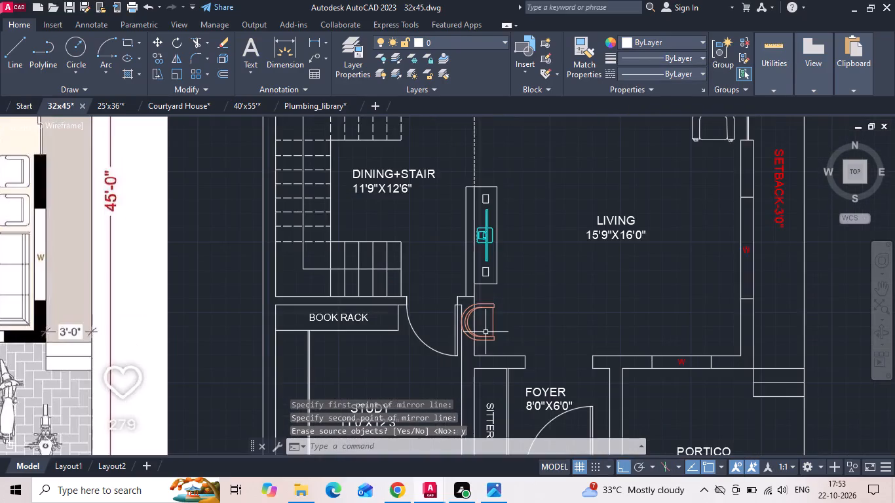
pyautogui.moveTo(489, 331); pyautogui.dragTo(489, 347)
pyautogui.click(488, 354)
pyautogui.rightClick(488, 347)
pyautogui.click(533, 222)
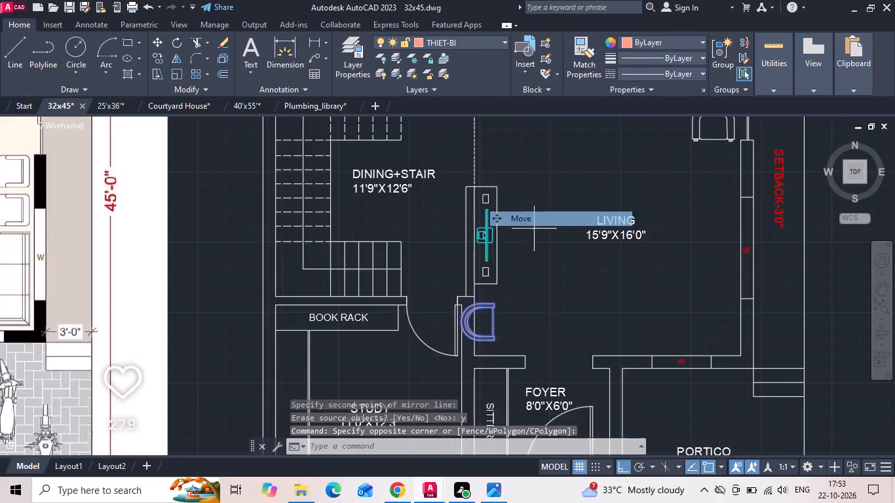
pyautogui.scroll(1, 529, 310)
pyautogui.click(539, 339)
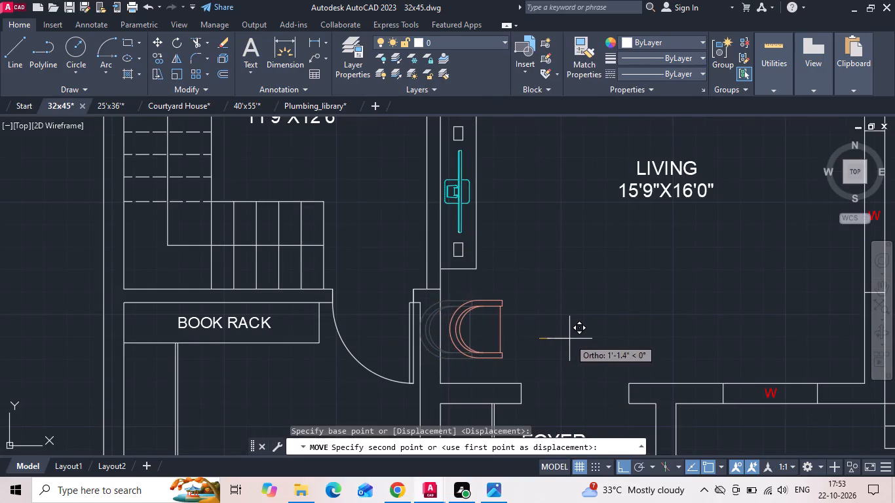
pyautogui.click(569, 339)
pyautogui.click(495, 361)
pyautogui.click(478, 291)
pyautogui.rightClick(478, 289)
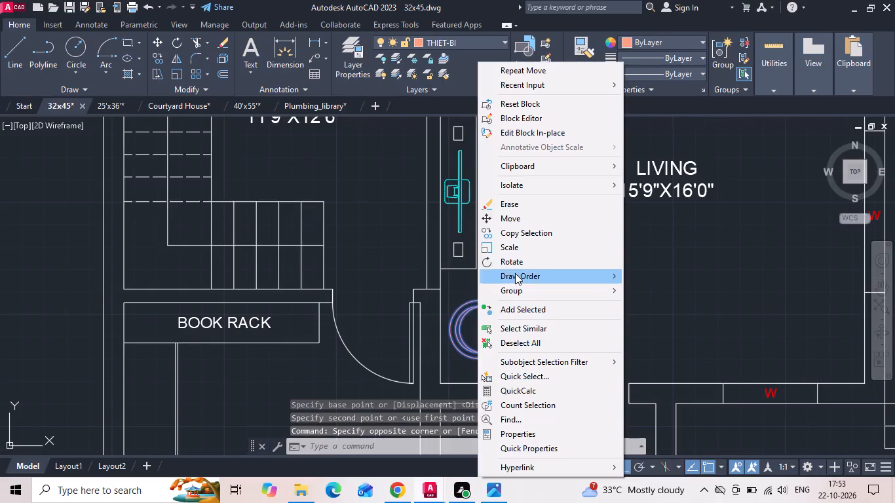
pyautogui.click(529, 217)
pyautogui.click(554, 282)
pyautogui.click(554, 290)
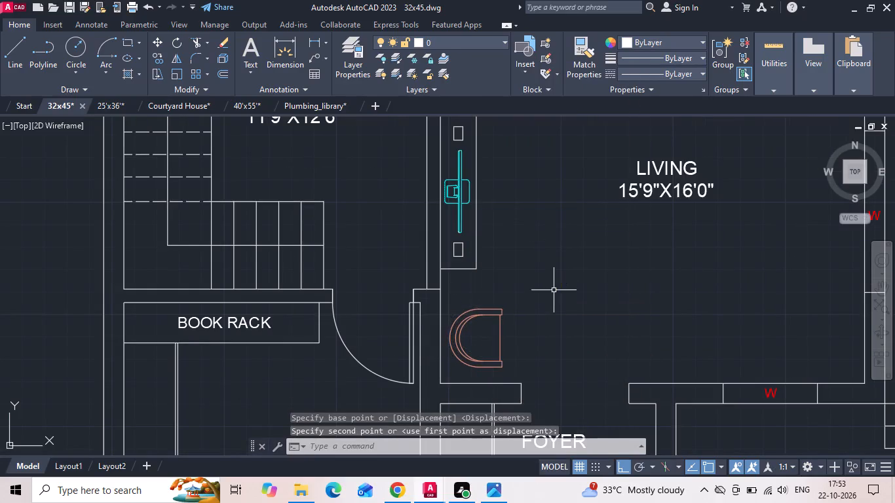
# Save the drawing.
pyautogui.hotkey('ctrl', 's')
# Delete the LIVING ROOM 18'0"X17'0" label beside the loose L-shaped sofa outside the plan.
pyautogui.scroll(-2, 535, 306)
pyautogui.moveTo(603, 311); pyautogui.dragTo(488, 291, button='middle')
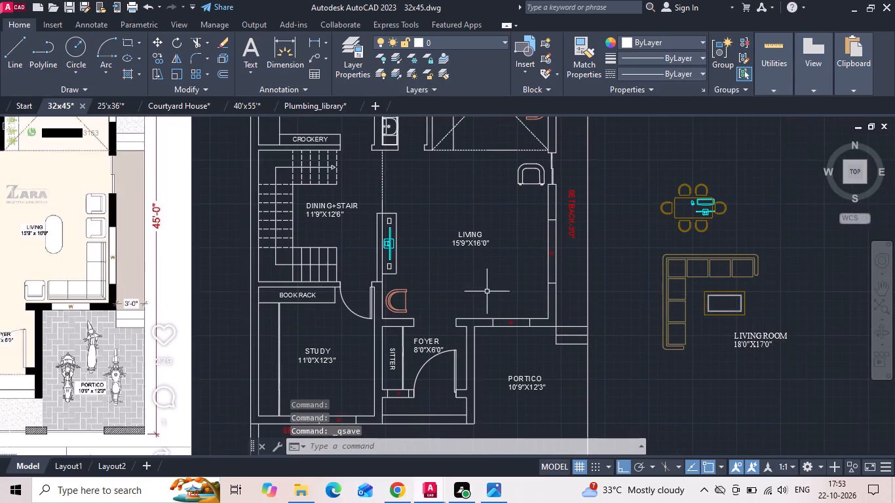
pyautogui.scroll(-2, 490, 303)
pyautogui.scroll(-1, 571, 281)
pyautogui.scroll(2, 573, 293)
pyautogui.click(598, 321)
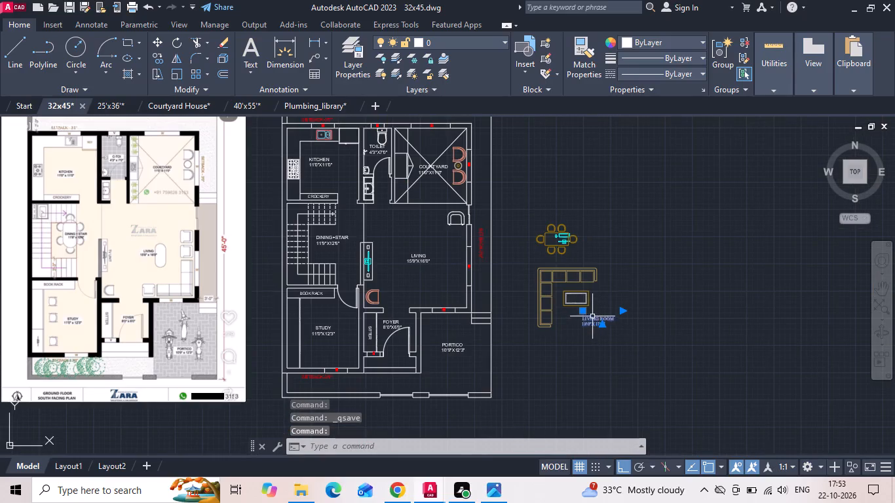
pyautogui.press('Delete')
# Move the computer block from the loose dining set, with Ortho off, onto the lower end of the study counter.
pyautogui.scroll(2, 553, 243)
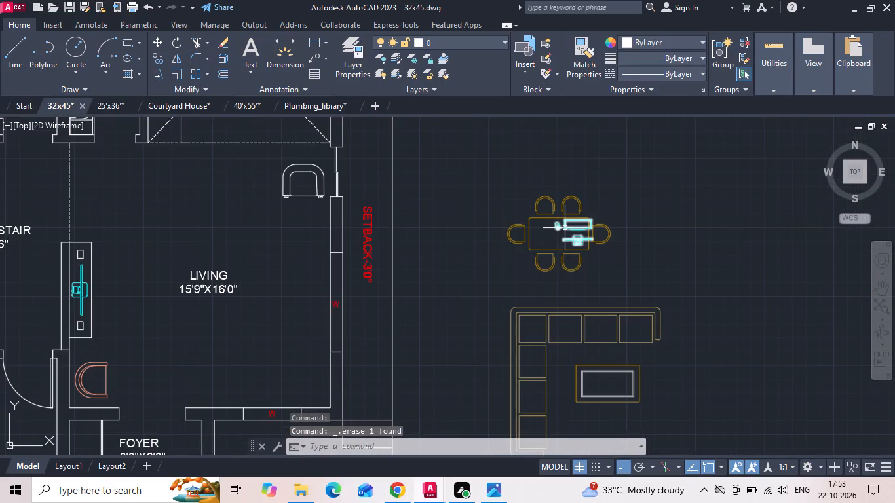
pyautogui.click(565, 228)
pyautogui.rightClick(573, 242)
pyautogui.click(595, 242)
pyautogui.scroll(-2, 584, 236)
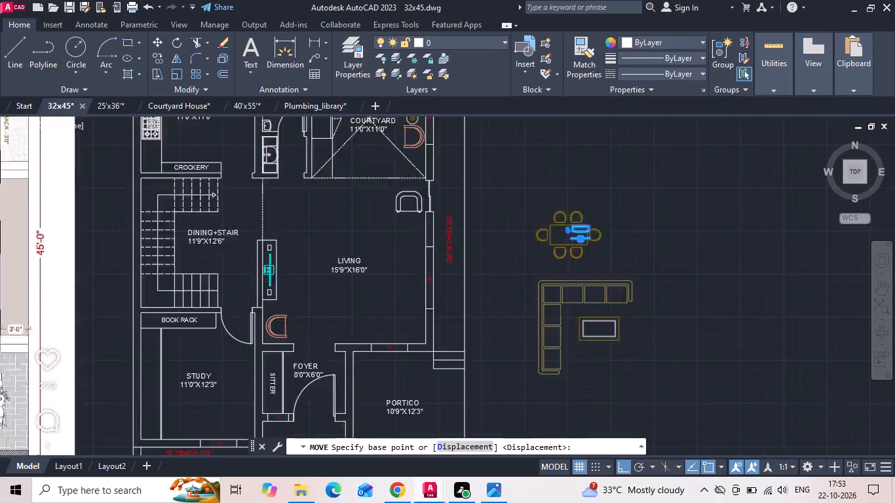
pyautogui.moveTo(581, 240); pyautogui.dragTo(576, 250)
pyautogui.click(622, 468)
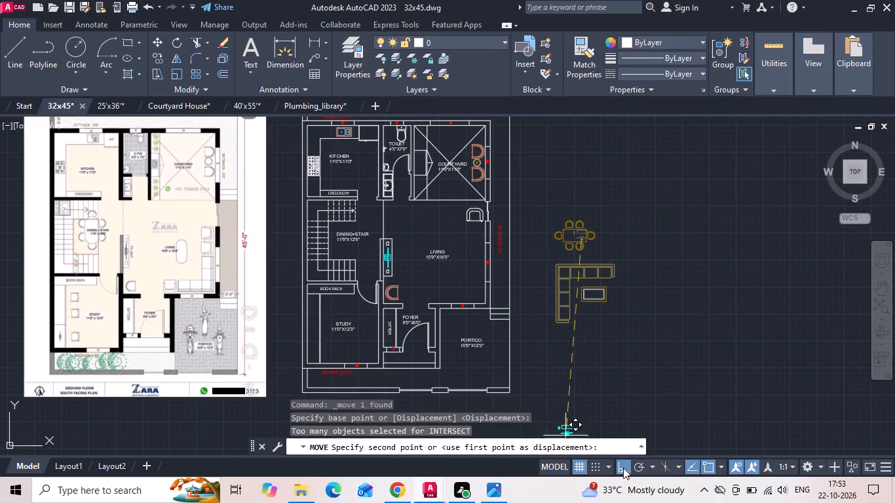
pyautogui.scroll(4, 316, 352)
pyautogui.doubleClick(299, 373)
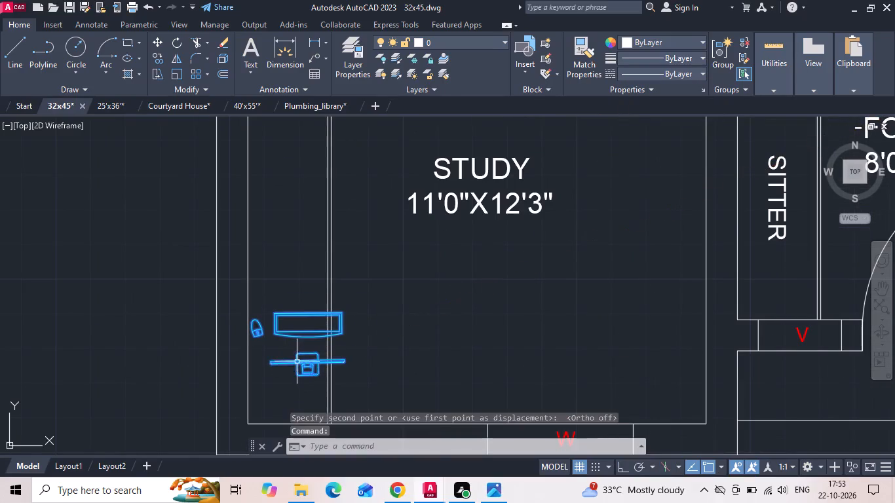
# Rotate the computer block to 270 degrees with Ortho on, placing the monitor toward the outer wall and the keyboard toward the room.
pyautogui.rightClick(294, 349)
pyautogui.click(328, 281)
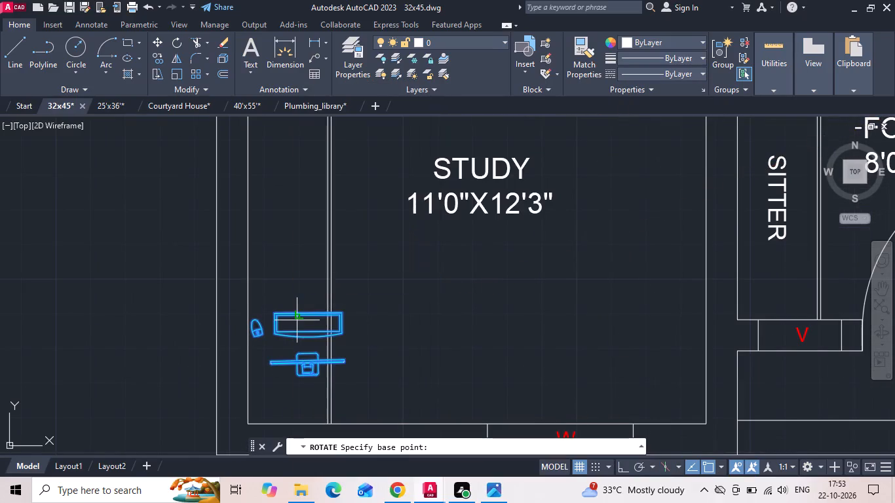
pyautogui.press('F8')
pyautogui.click(301, 312)
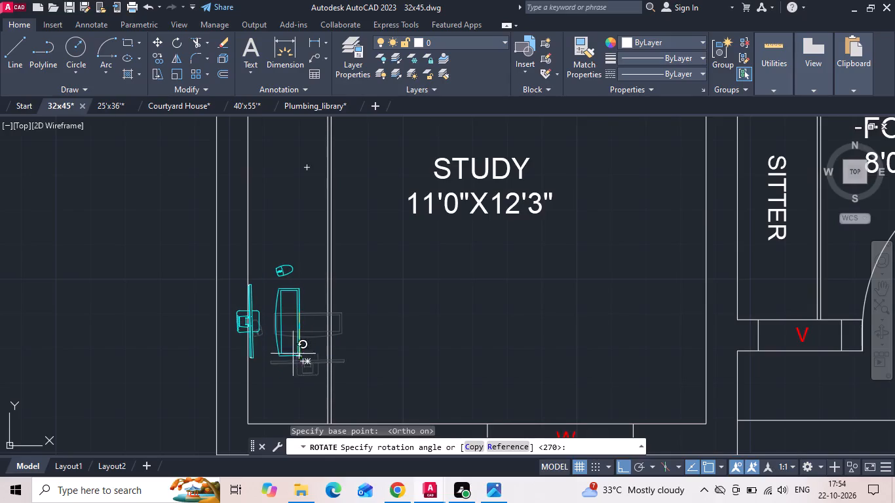
pyautogui.click(287, 388)
# Move the rotated computer block horizontally off the outer wall so it sits within the study counter.
pyautogui.moveTo(290, 375); pyautogui.dragTo(358, 312, button='middle')
pyautogui.click(354, 283)
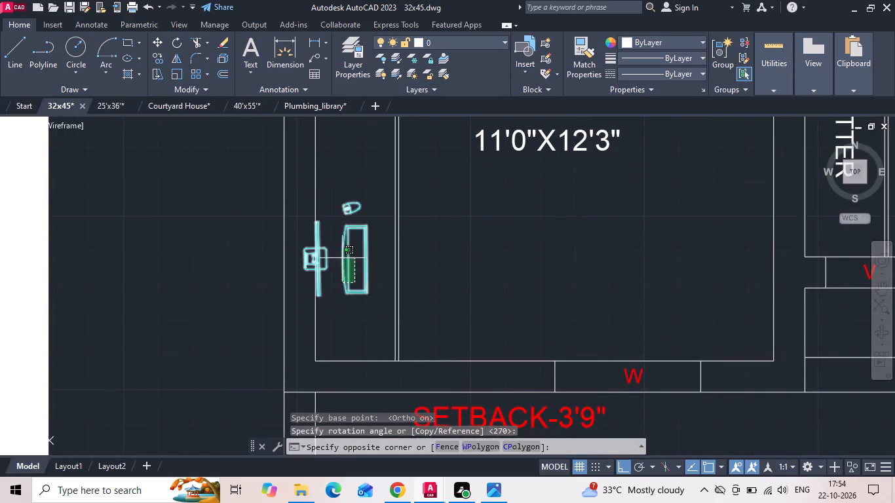
pyautogui.click(342, 258)
pyautogui.rightClick(341, 257)
pyautogui.click(368, 244)
pyautogui.click(505, 269)
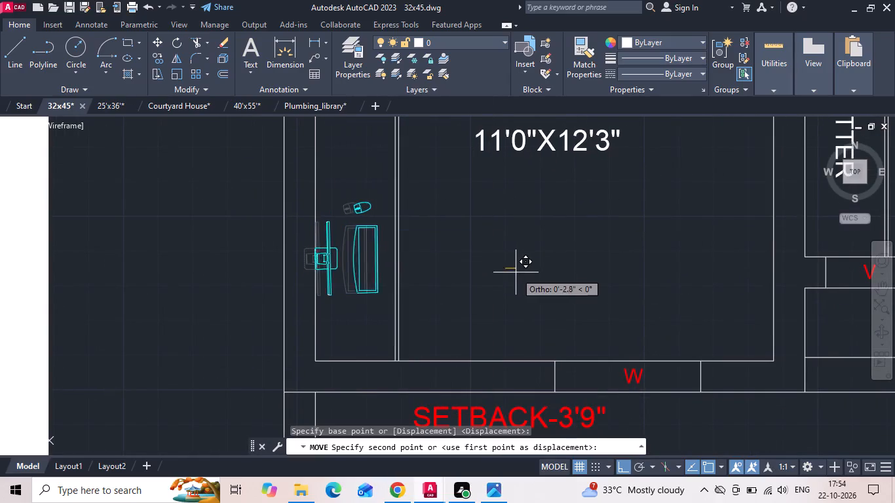
pyautogui.click(522, 274)
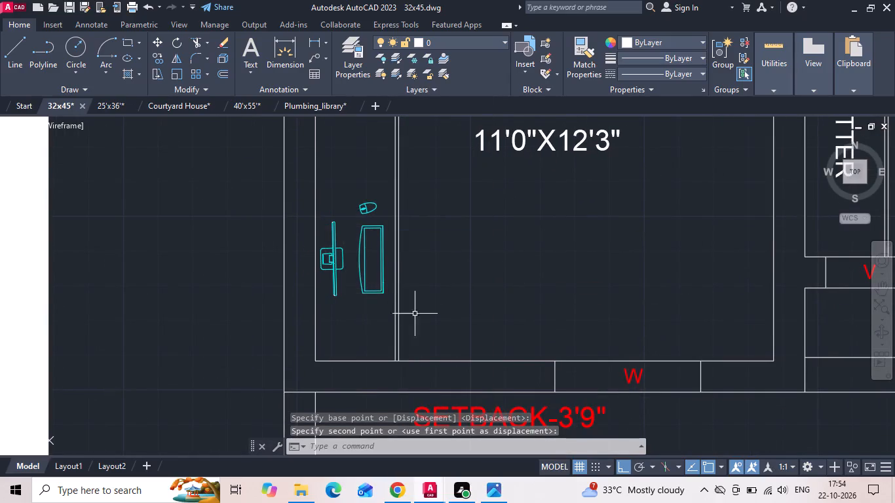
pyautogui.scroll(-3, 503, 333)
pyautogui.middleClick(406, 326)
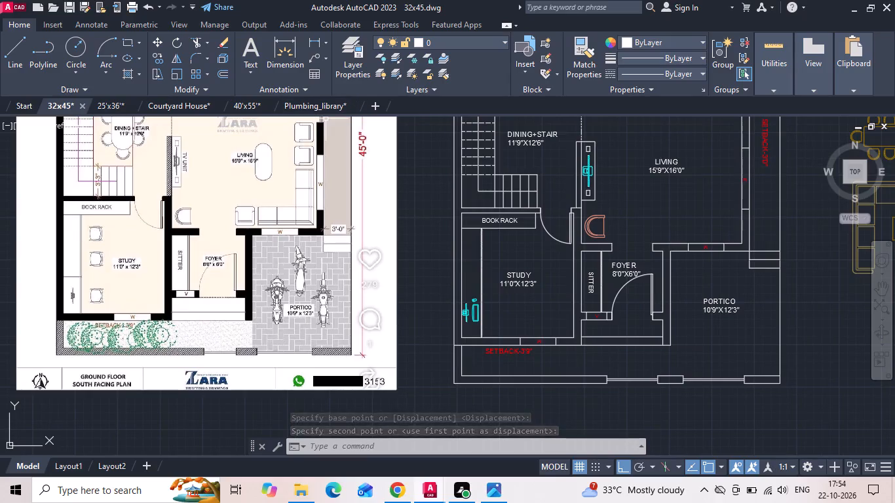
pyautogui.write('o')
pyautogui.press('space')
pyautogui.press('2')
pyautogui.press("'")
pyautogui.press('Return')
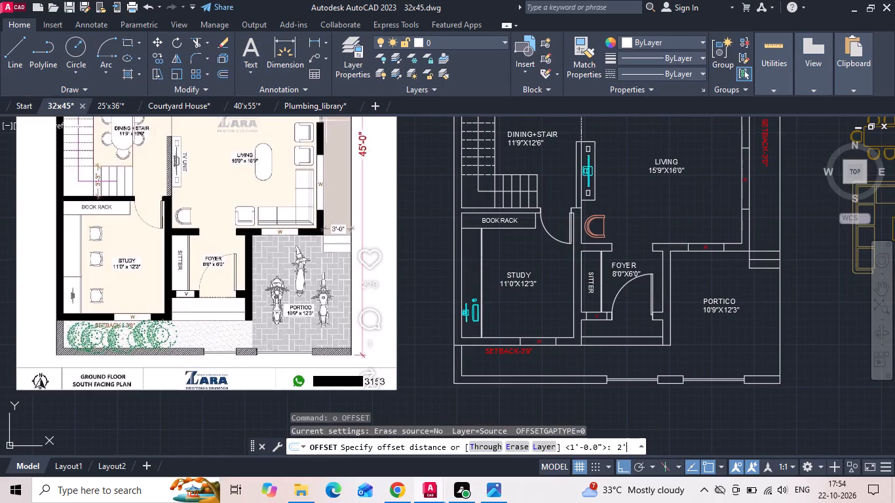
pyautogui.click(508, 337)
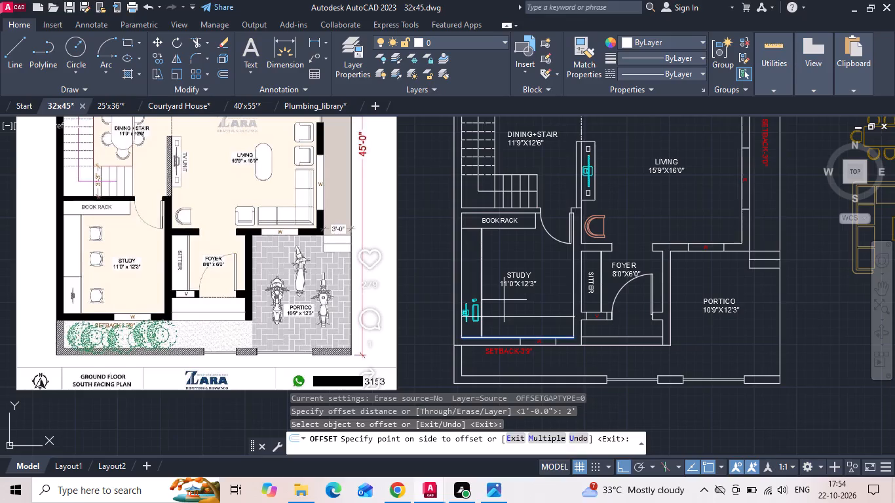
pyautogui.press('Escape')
# Offset the study's lower inner wall line 4' up into the room.
pyautogui.write('o')
pyautogui.press('space')
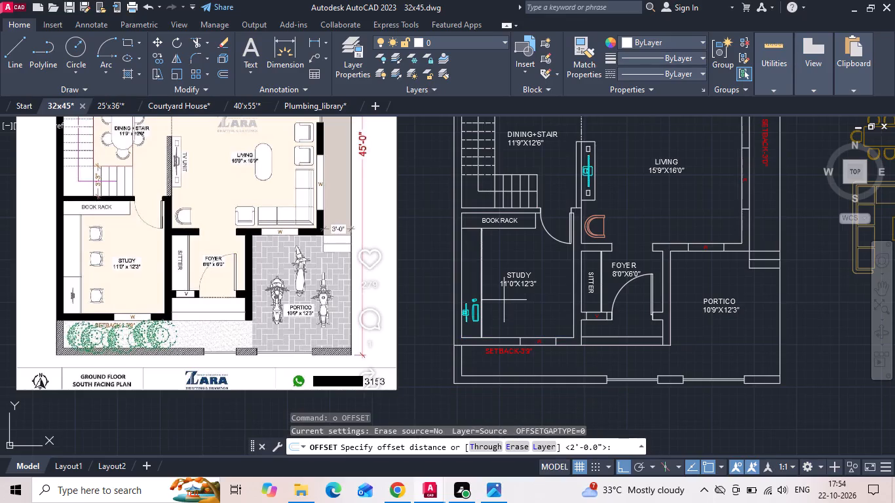
pyautogui.write("4'")
pyautogui.press('Return')
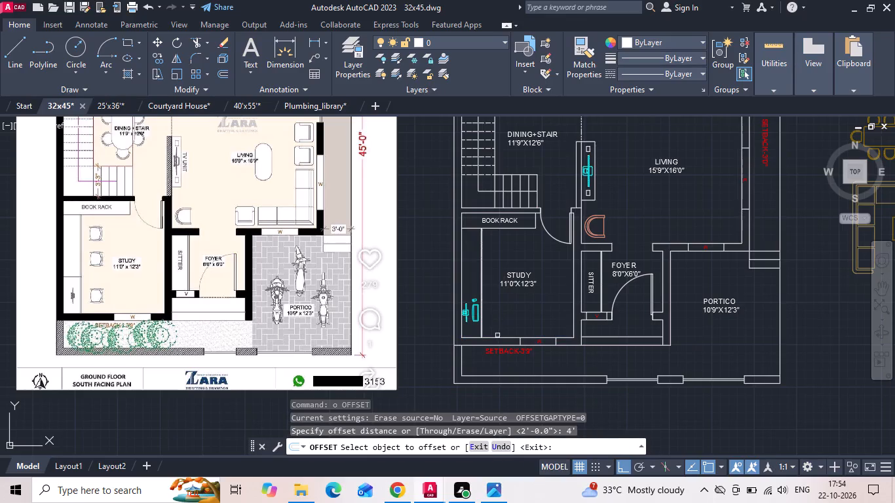
pyautogui.click(496, 337)
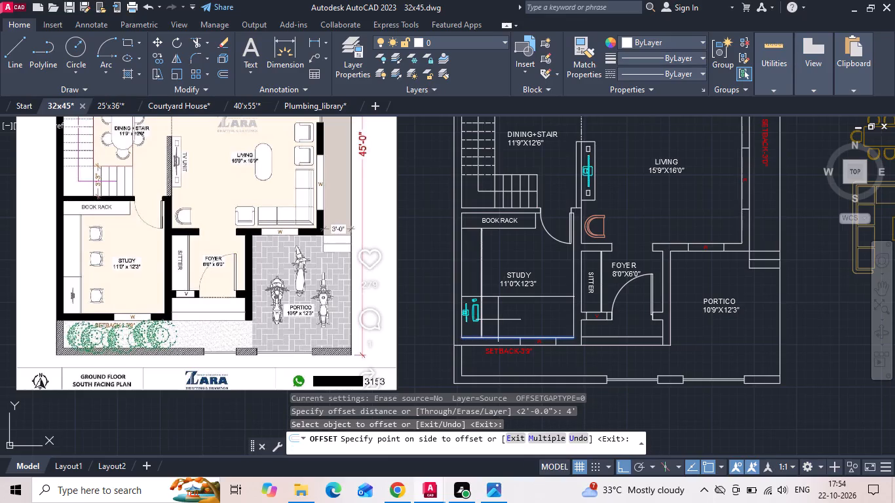
pyautogui.click(498, 318)
pyautogui.press('Escape')
# Trim away the part of the offset line that crosses the study room, leaving only the divider across the counter.
pyautogui.write('tr')
pyautogui.press('space')
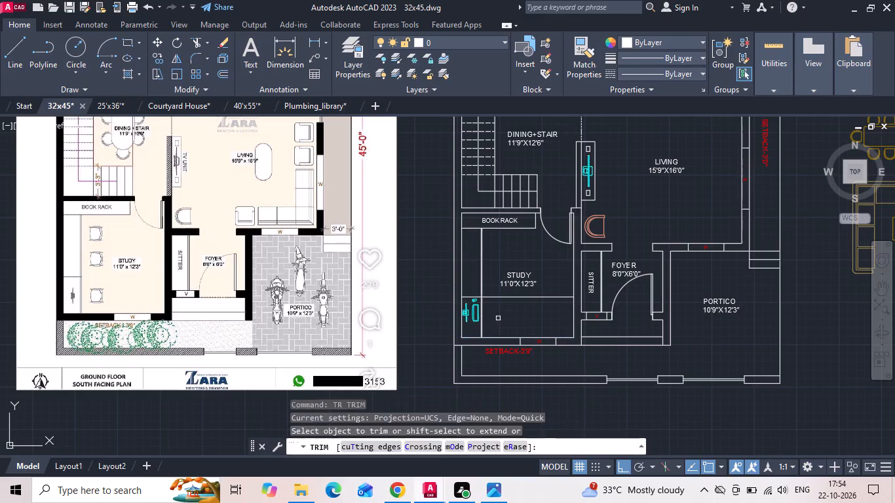
pyautogui.moveTo(500, 311); pyautogui.dragTo(495, 274)
pyautogui.scroll(1, 482, 328)
pyautogui.press('Escape')
# Move the computer block straight down a little to centre it in the study counter's lower compartment, and save the drawing.
pyautogui.click(469, 320)
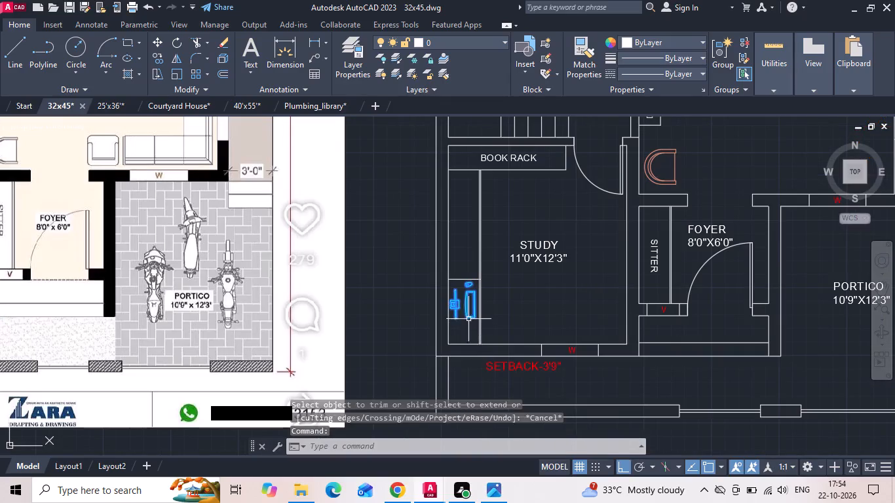
pyautogui.rightClick(468, 310)
pyautogui.click(493, 240)
pyautogui.scroll(2, 472, 326)
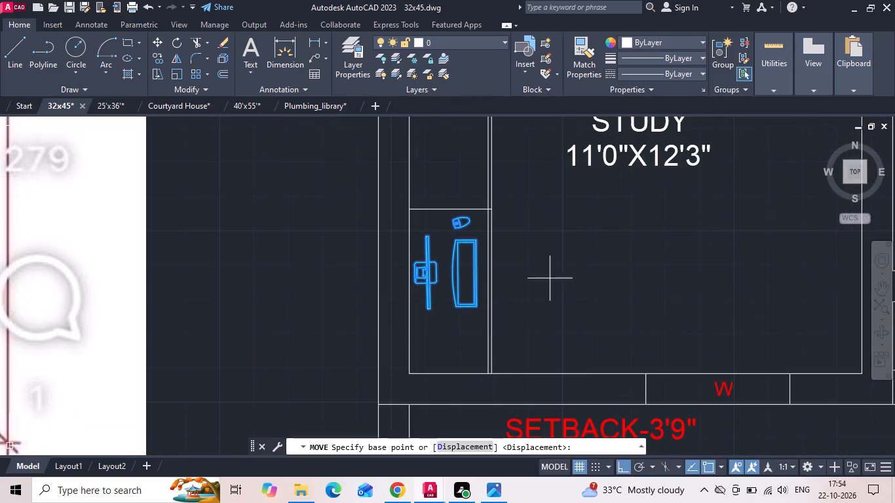
pyautogui.click(554, 278)
pyautogui.click(555, 301)
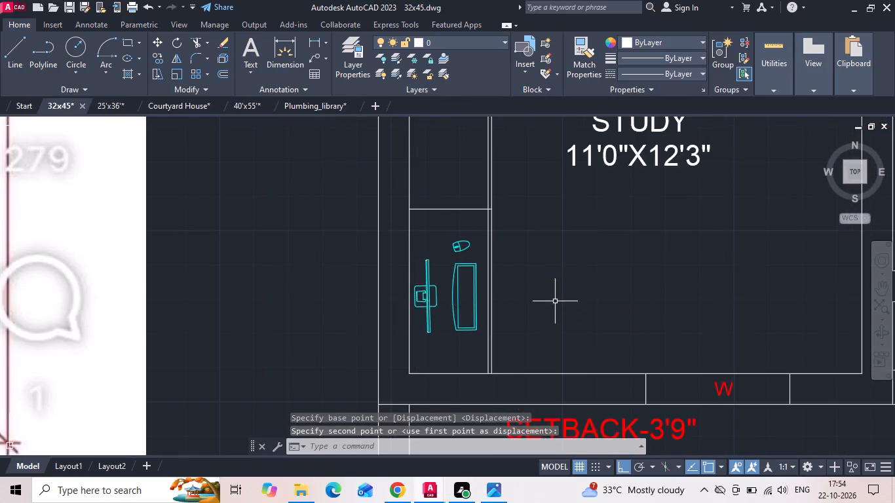
pyautogui.hotkey('ctrl', 's')
pyautogui.hotkey('ctrl', 's')
pyautogui.scroll(-1, 494, 308)
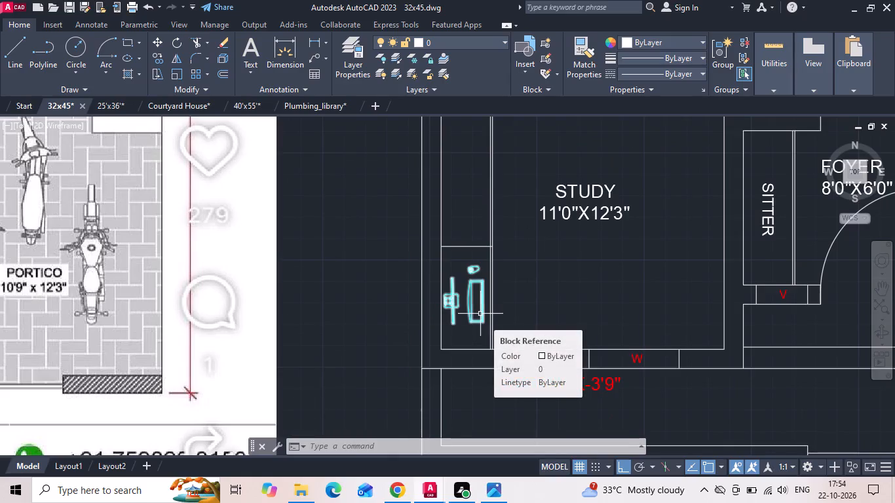
pyautogui.hotkey('ctrl', 's')
pyautogui.hotkey('ctrl', 's')
# Copy the two parked motorcycles and the green plant beside the car from the 40'x55' ground floor plan to the clipboard.
pyautogui.scroll(-2, 480, 314)
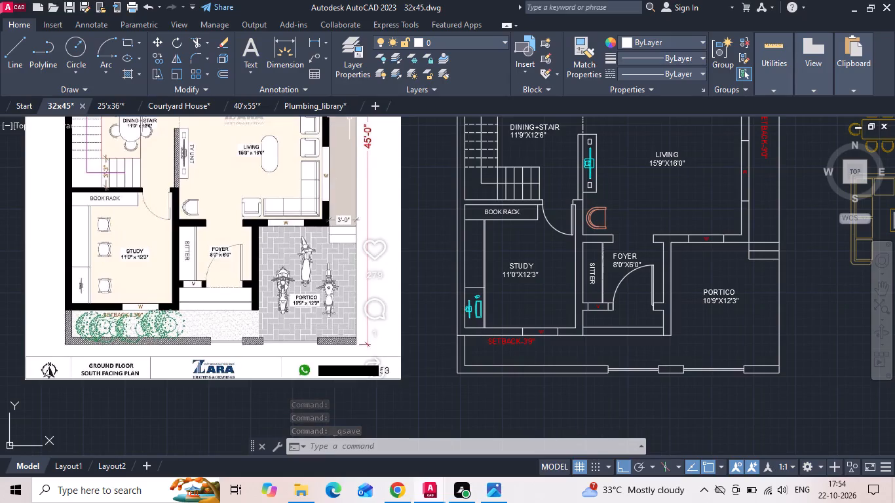
pyautogui.click(120, 106)
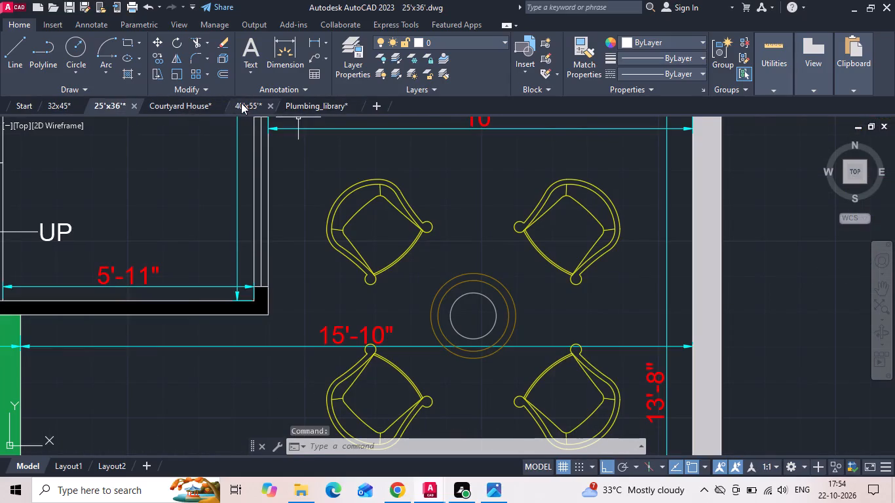
pyautogui.click(241, 103)
pyautogui.scroll(-6, 411, 237)
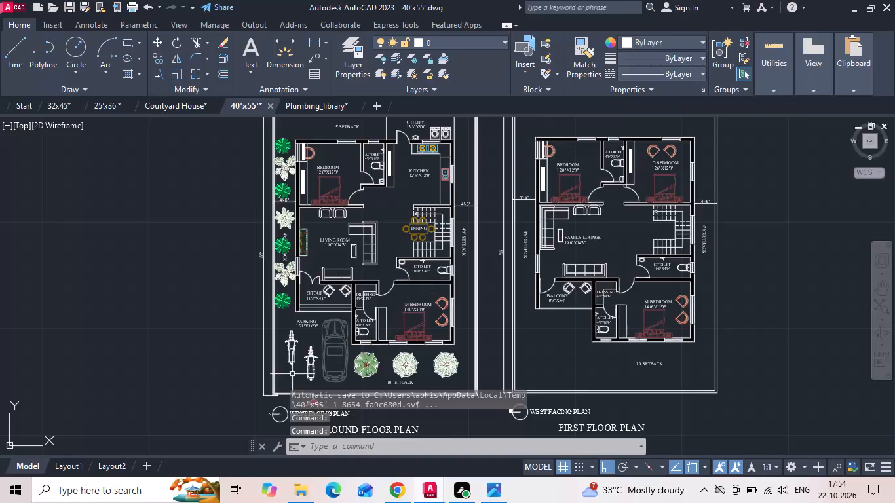
pyautogui.scroll(2, 292, 374)
pyautogui.moveTo(299, 352); pyautogui.dragTo(298, 342)
pyautogui.click(282, 307)
pyautogui.click(345, 331)
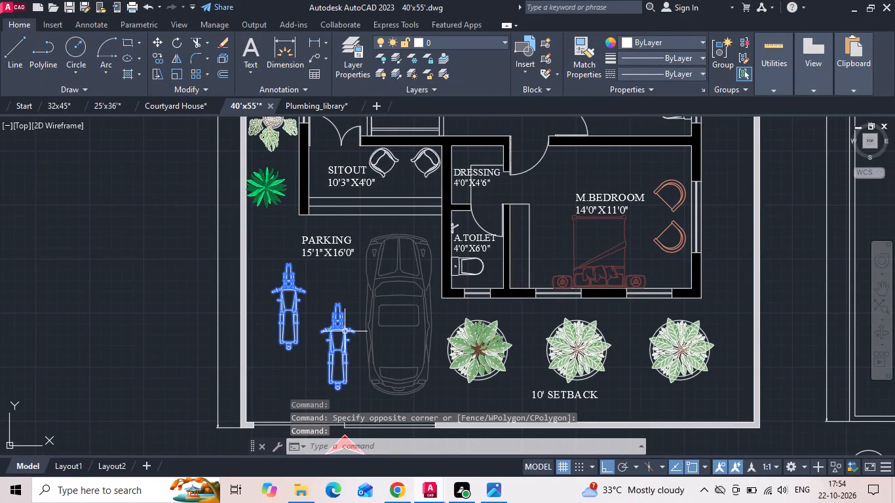
pyautogui.click(471, 336)
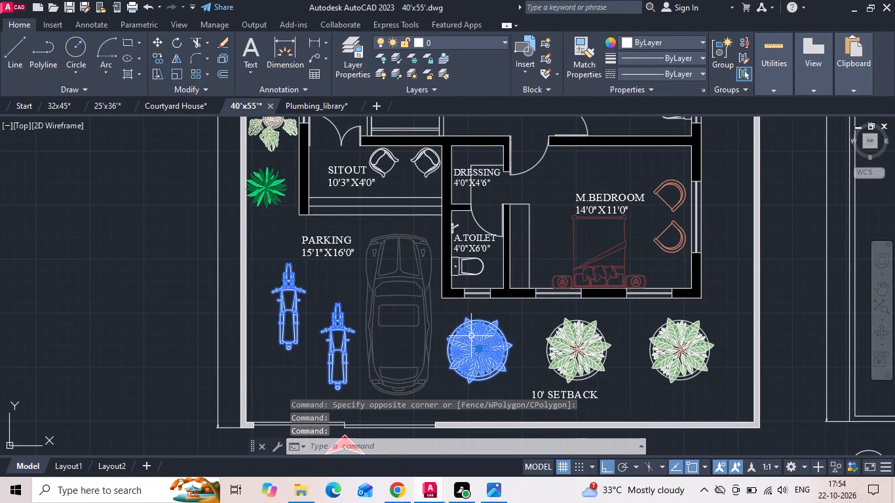
pyautogui.hotkey('ctrl', 'c')
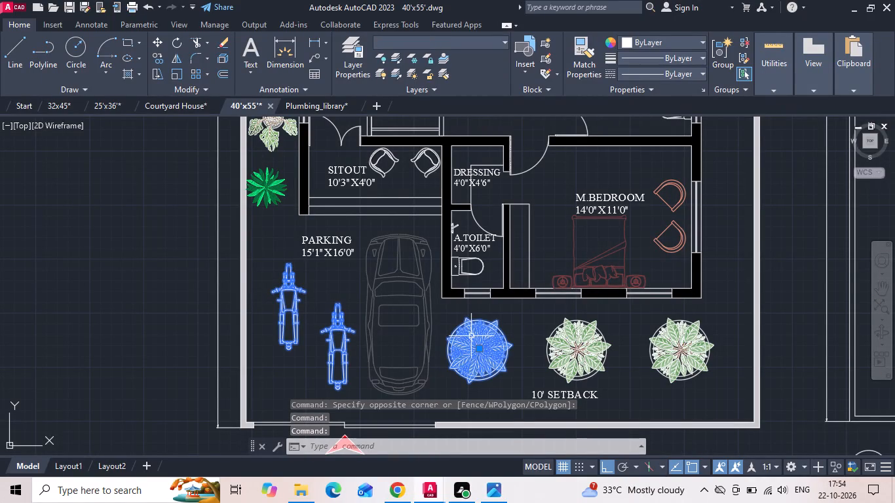
# Paste the copied blocks into the 32x45 drawing with both motorcycles inside the portico and the plant outside the plan.
pyautogui.click(67, 105)
pyautogui.hotkey('ctrl', 'v')
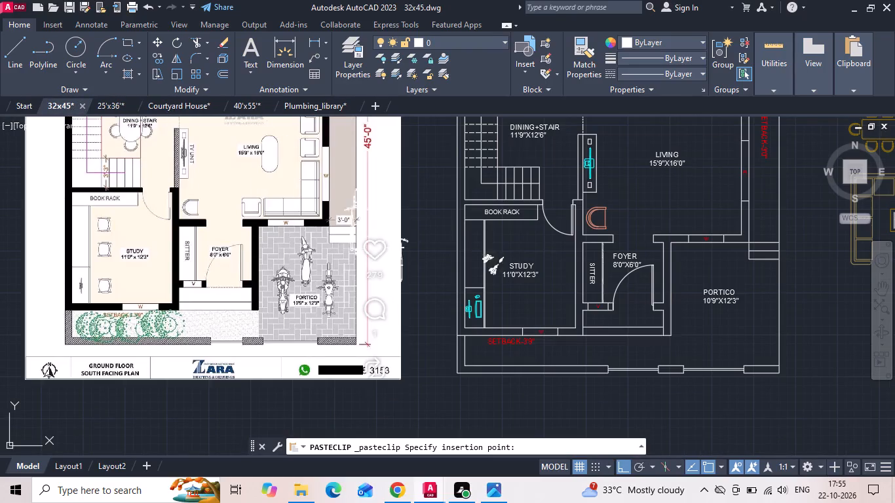
pyautogui.moveTo(674, 348); pyautogui.dragTo(598, 345, button='middle')
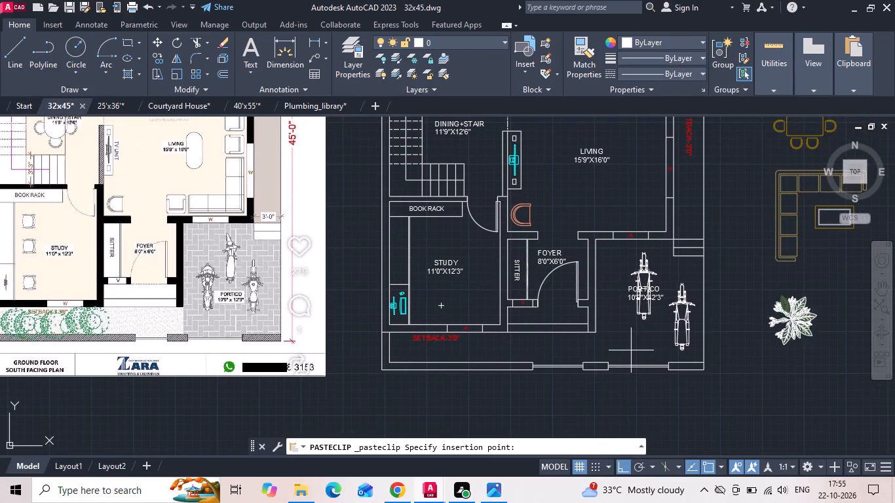
pyautogui.click(630, 350)
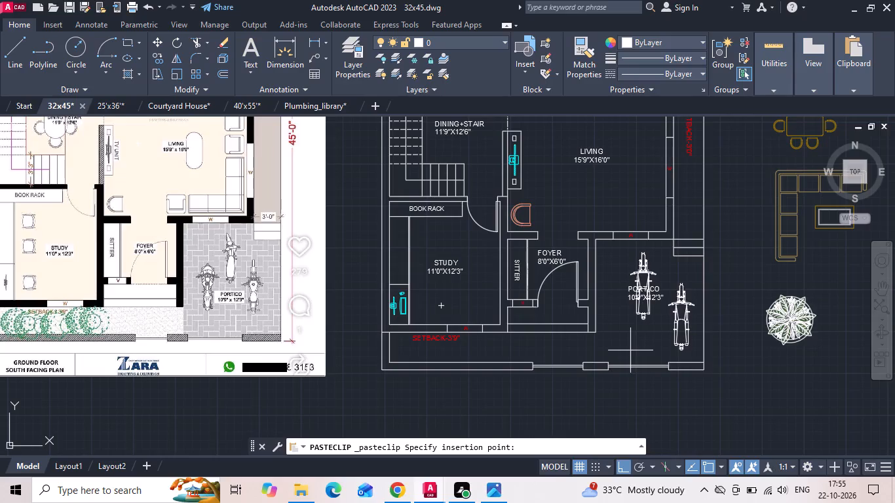
pyautogui.scroll(-1, 637, 396)
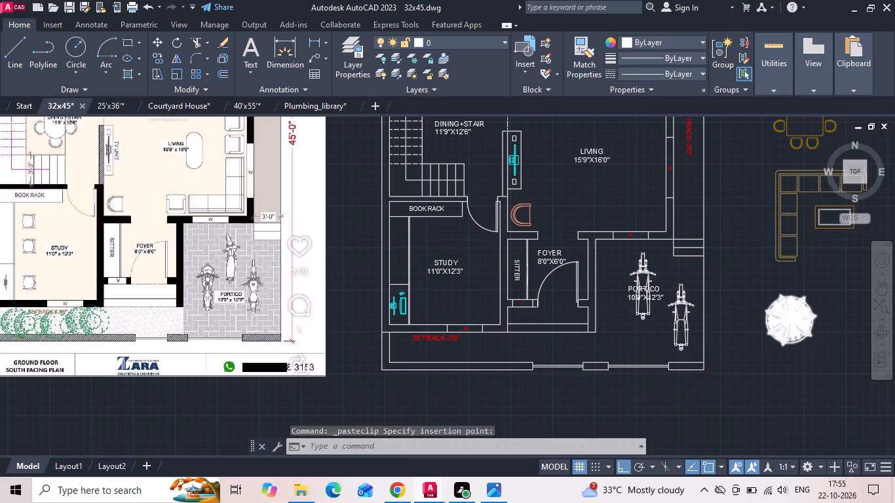
pyautogui.scroll(1, 774, 347)
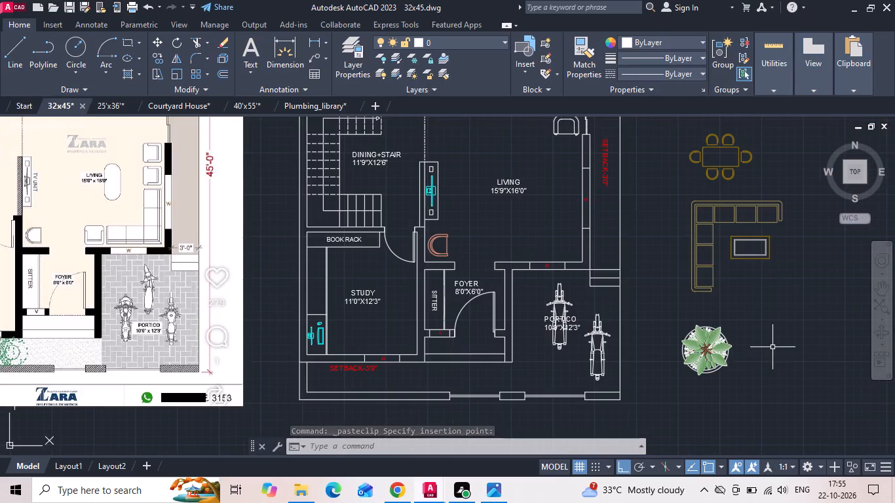
pyautogui.press('Escape')
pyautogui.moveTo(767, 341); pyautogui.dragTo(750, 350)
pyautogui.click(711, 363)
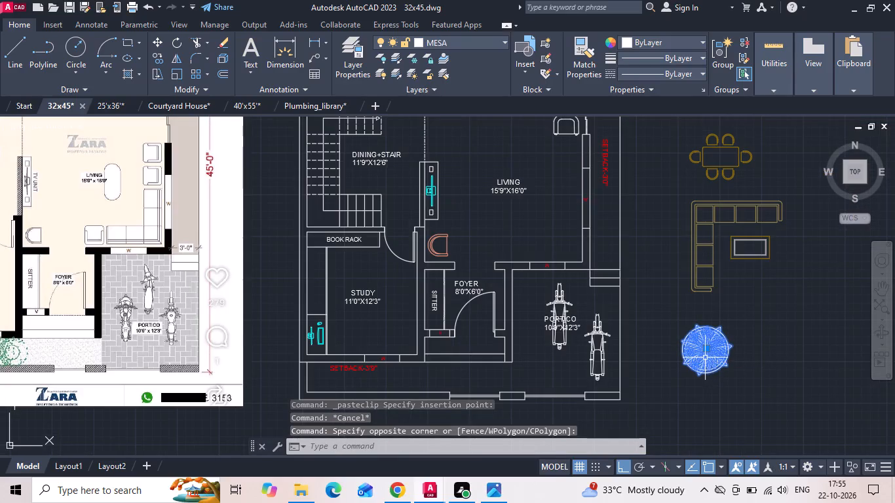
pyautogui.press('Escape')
# Scale both portico motorcycles down slightly together, using a base point on the front of the inner motorcycle.
pyautogui.scroll(1, 545, 364)
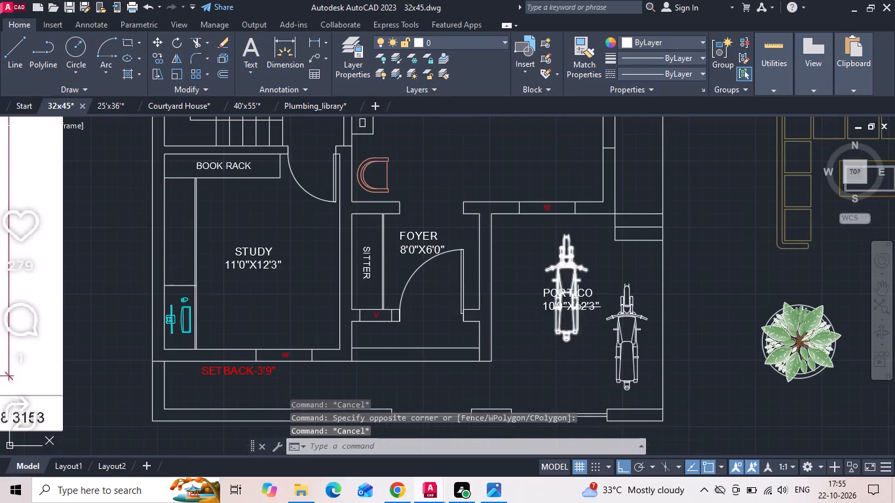
pyautogui.scroll(-1, 597, 309)
pyautogui.scroll(1, 593, 285)
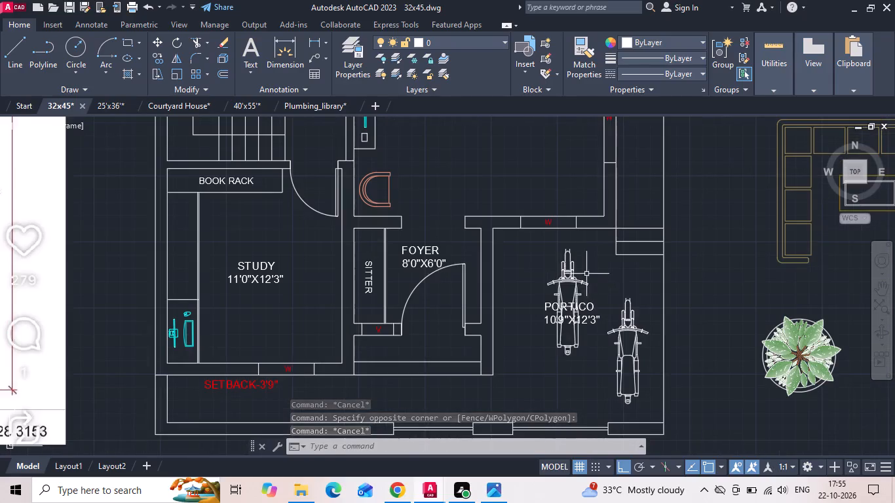
pyautogui.click(586, 274)
pyautogui.click(566, 273)
pyautogui.click(630, 326)
pyautogui.rightClick(630, 326)
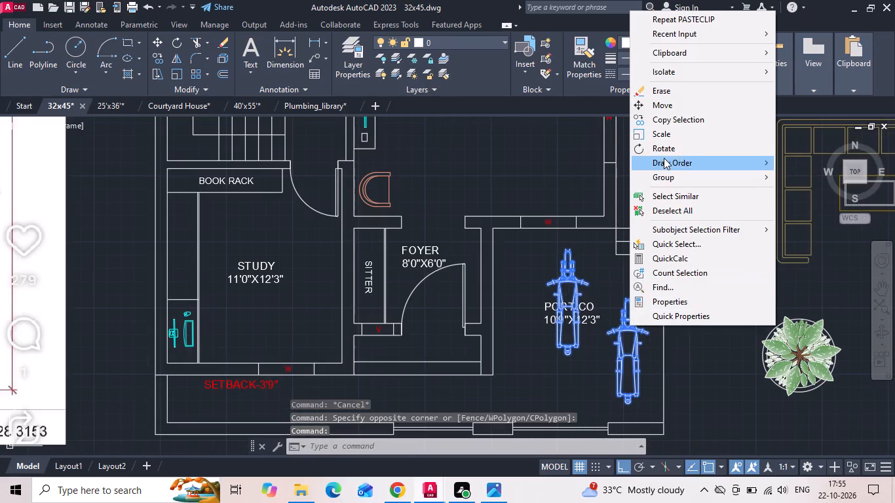
pyautogui.click(670, 133)
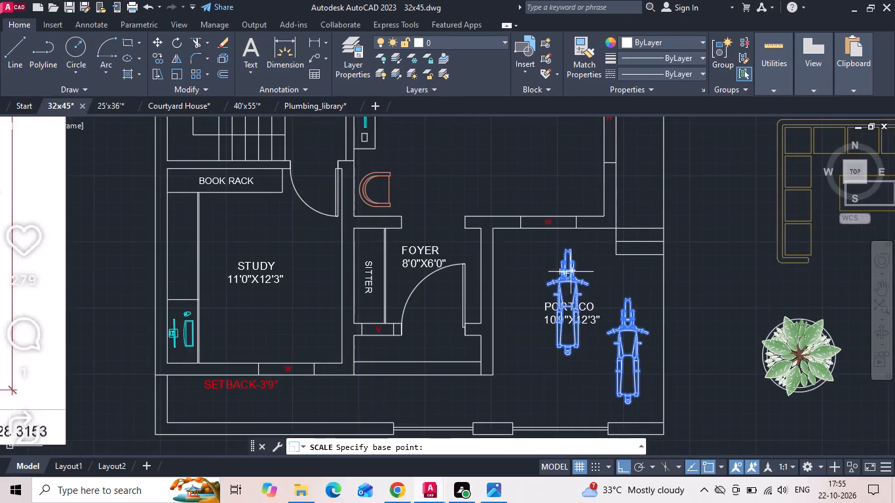
pyautogui.click(566, 276)
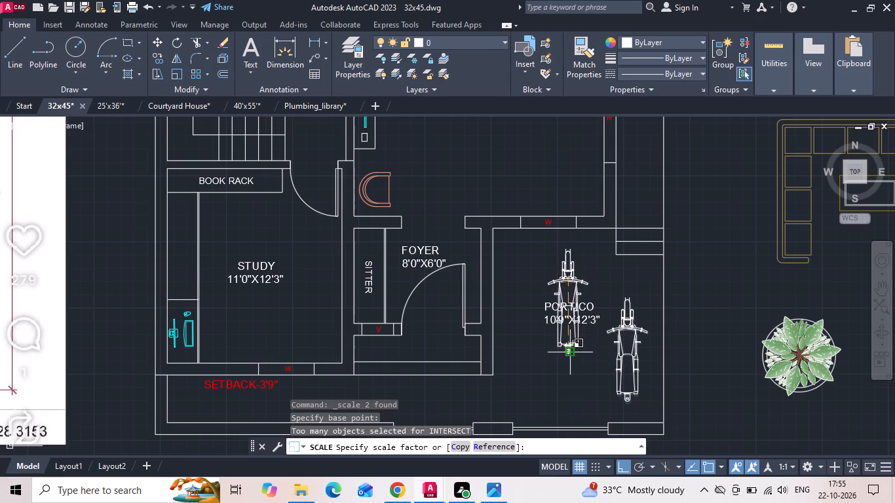
pyautogui.click(575, 343)
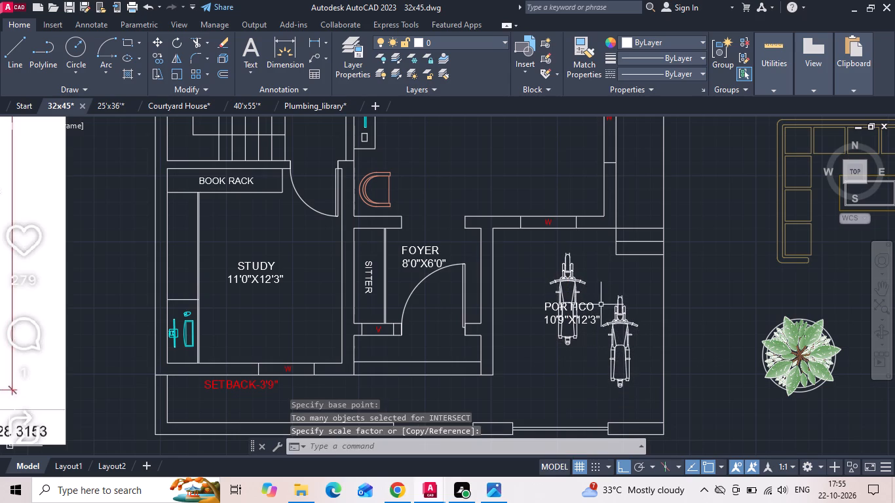
# Move the PORTICO 10'9"X12'3" label straight down clear of the motorcycles, toward the front gate, and save the drawing.
pyautogui.click(601, 305)
pyautogui.click(594, 306)
pyautogui.rightClick(593, 306)
pyautogui.click(622, 242)
pyautogui.moveTo(610, 297); pyautogui.dragTo(600, 192, button='middle')
pyautogui.moveTo(588, 261); pyautogui.dragTo(588, 289)
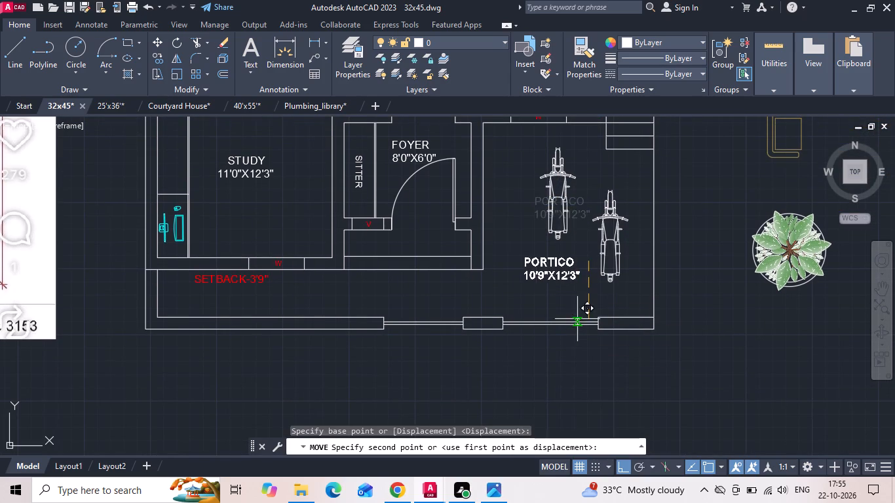
pyautogui.scroll(1, 580, 318)
pyautogui.click(583, 329)
pyautogui.hotkey('ctrl', 's')
pyautogui.hotkey('ctrl', 's')
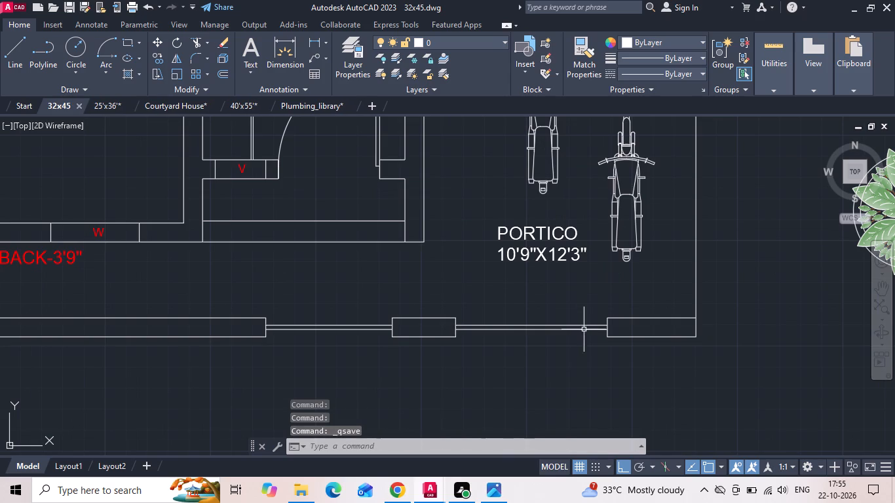